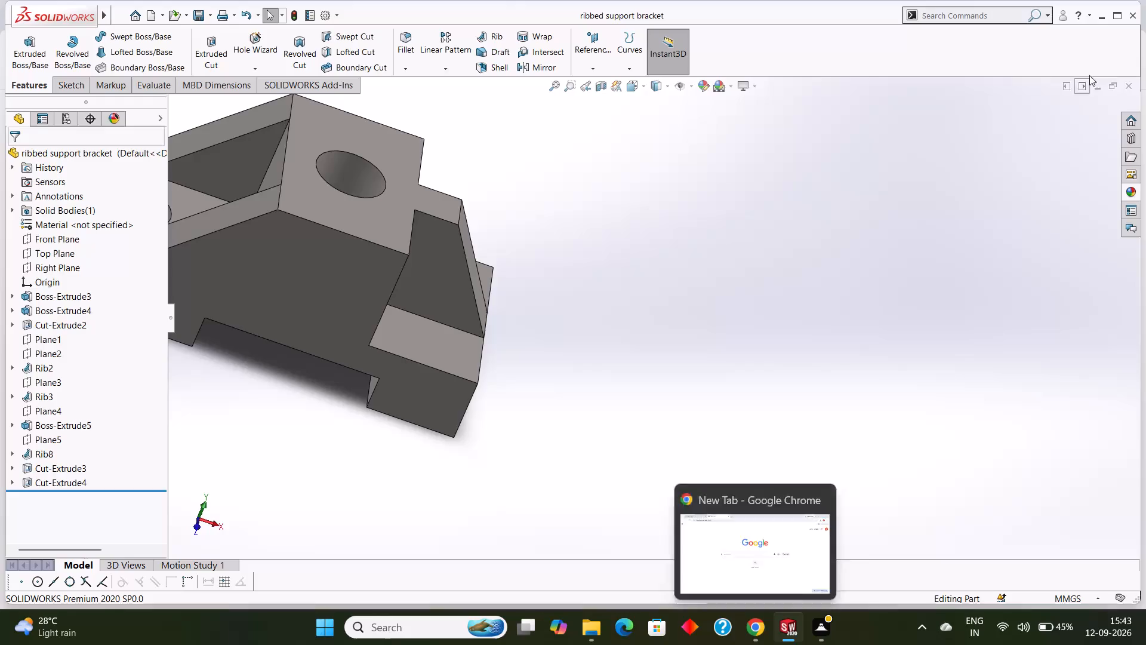
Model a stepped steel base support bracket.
Close the ribbed support bracket document.
click(1123, 87)
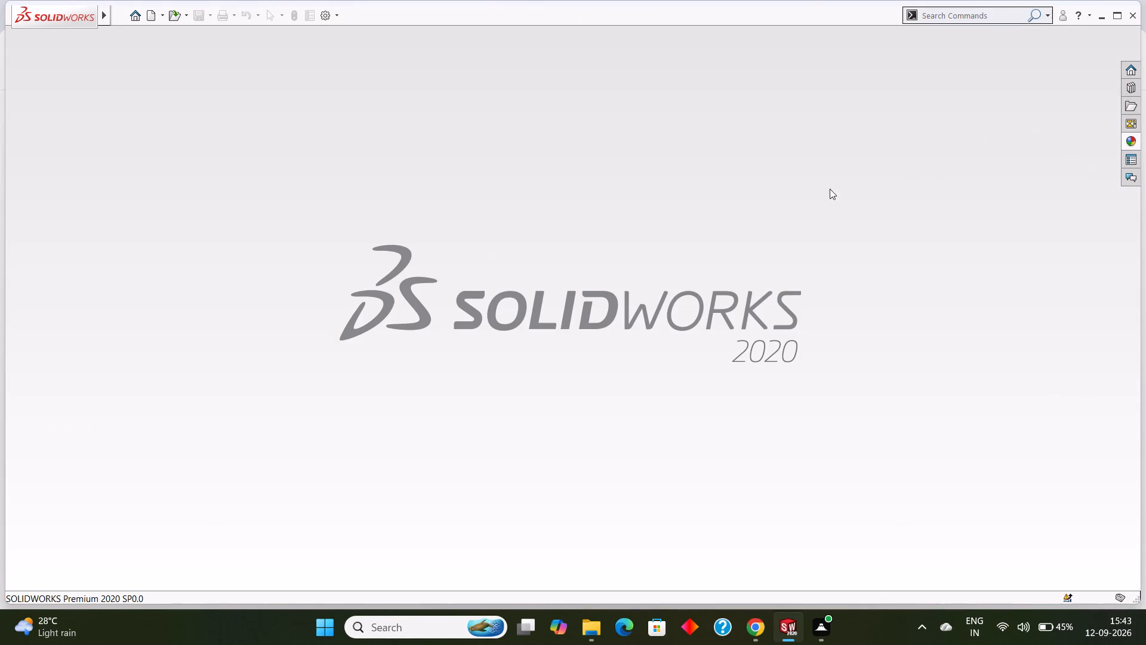
Create a new part document.
click(161, 13)
click(164, 30)
click(264, 268)
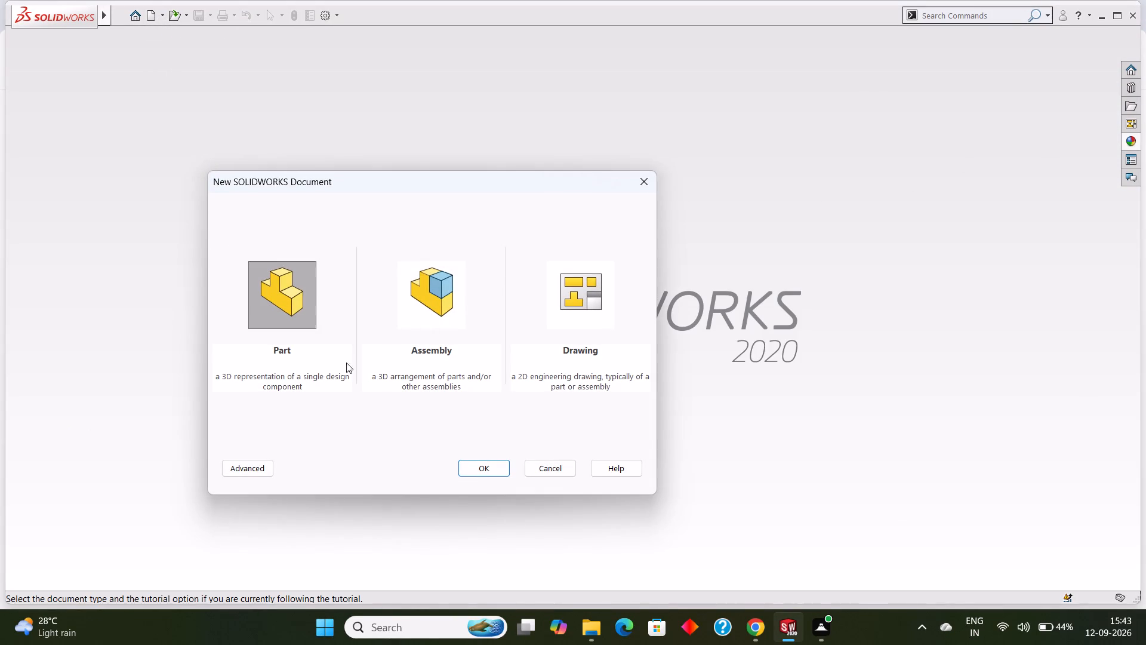
click(476, 472)
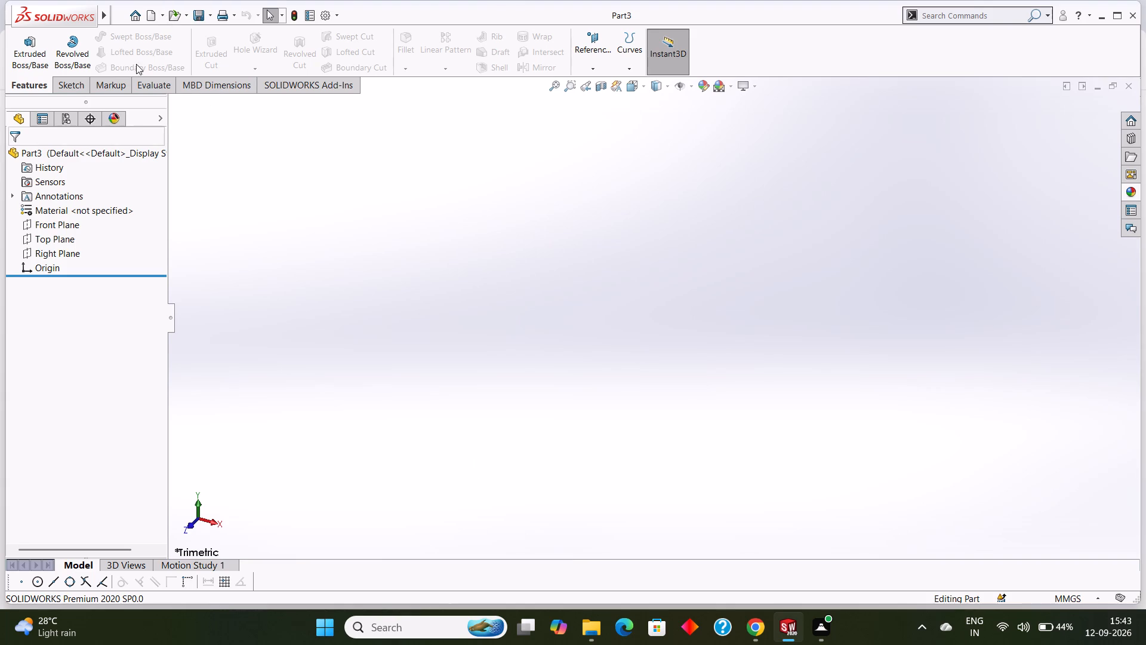
On the Front Plane, sketch a 65 mm horizontal line from the origin along +X and continue it with a 20 mm collinear line.
click(65, 220)
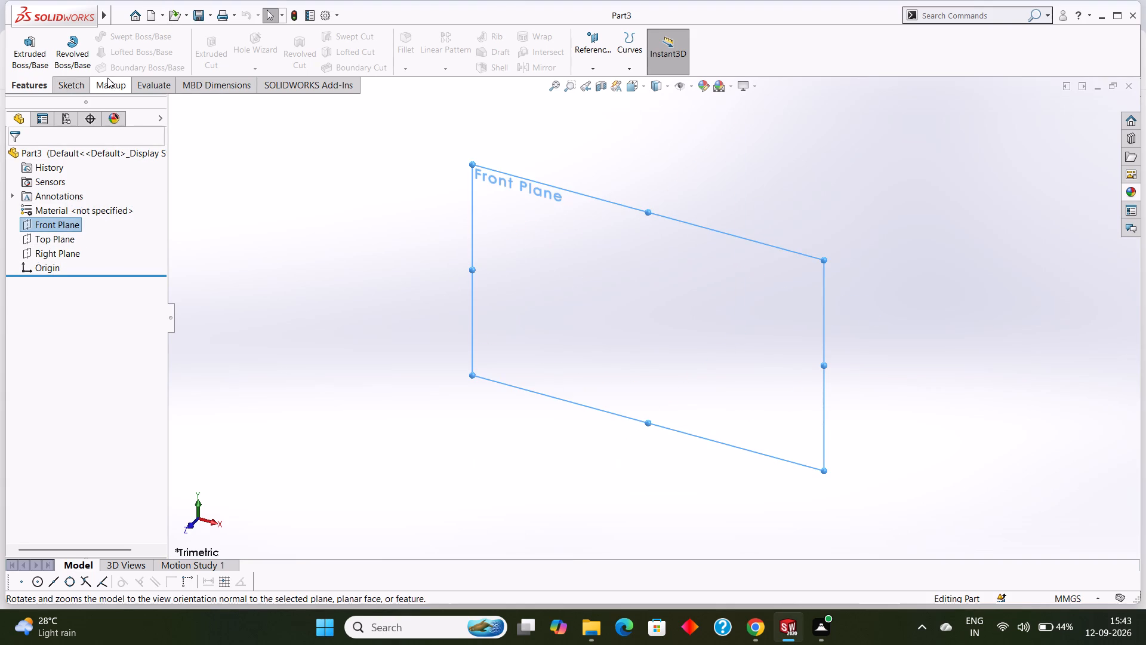
click(76, 83)
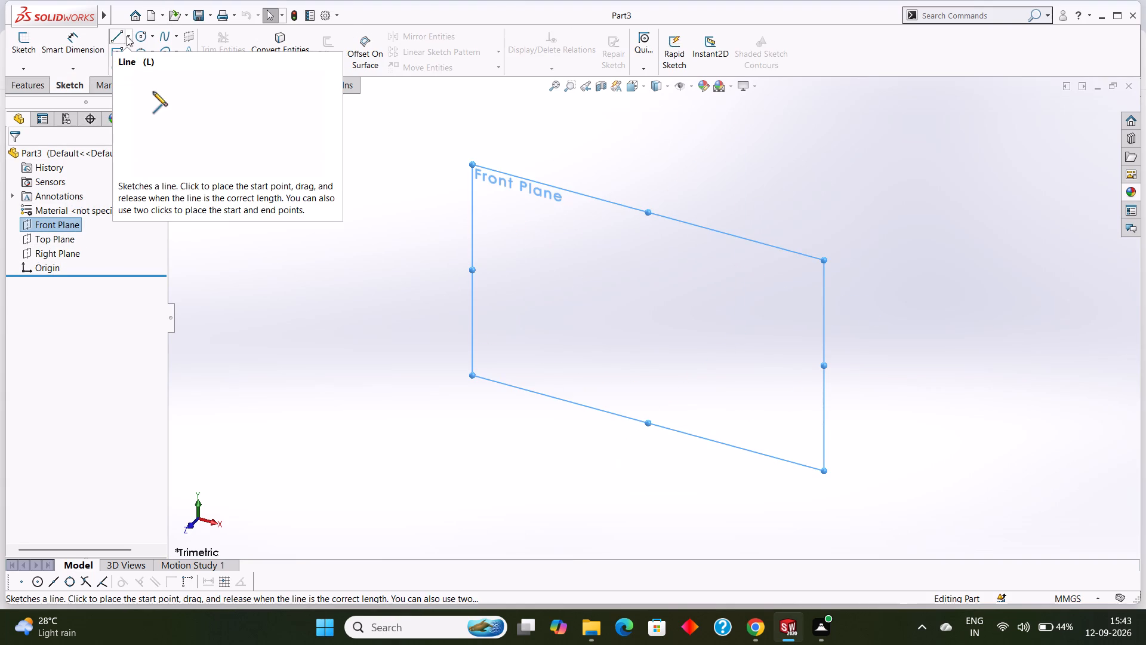
click(119, 27)
click(118, 36)
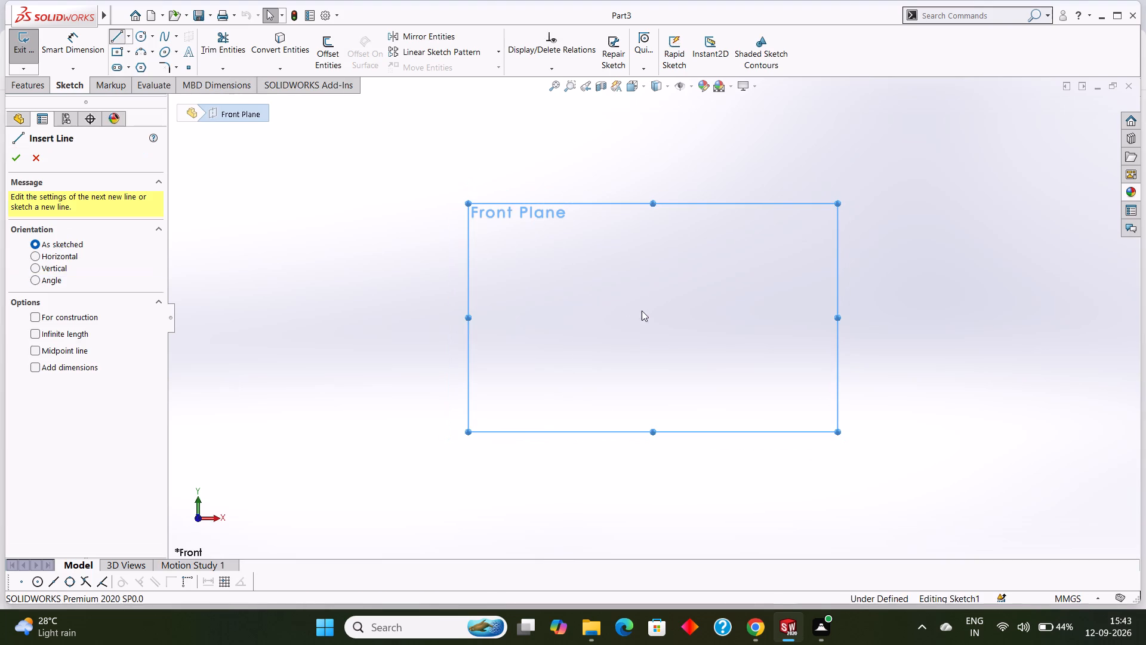
click(655, 317)
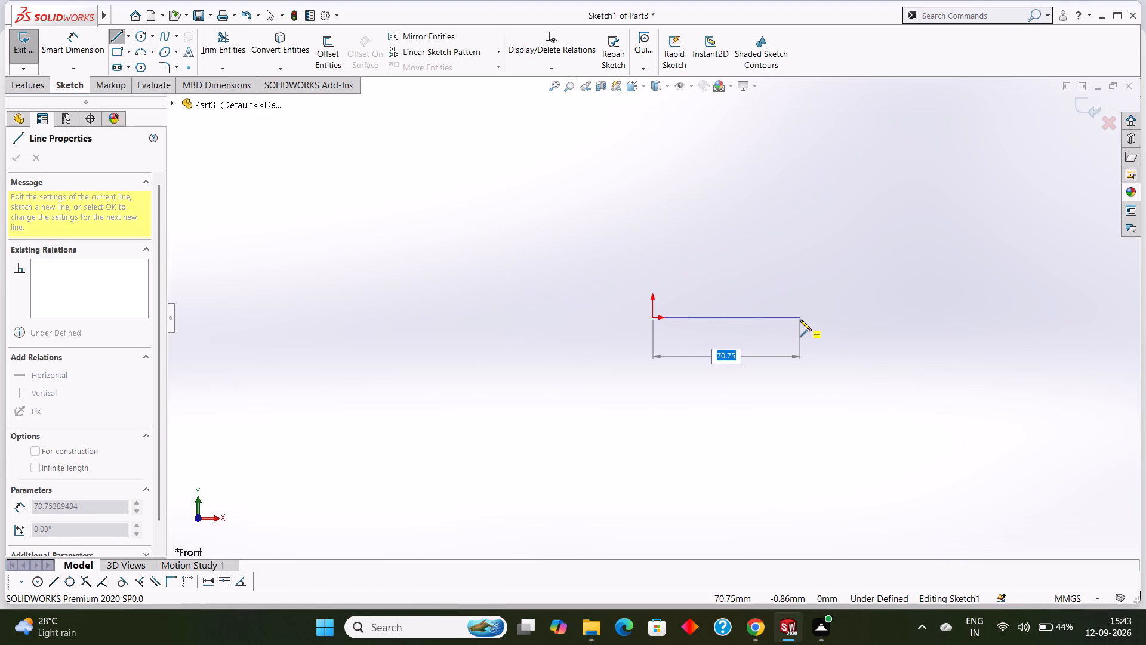
text(65)
key(Return)
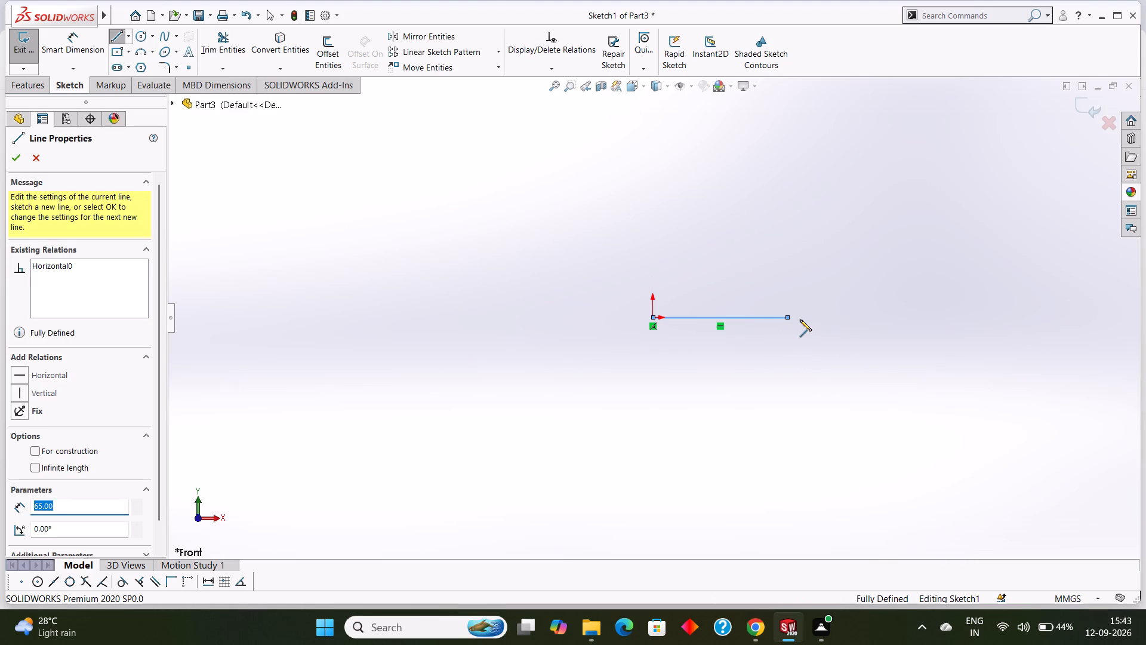
right_click(800, 320)
key(Escape)
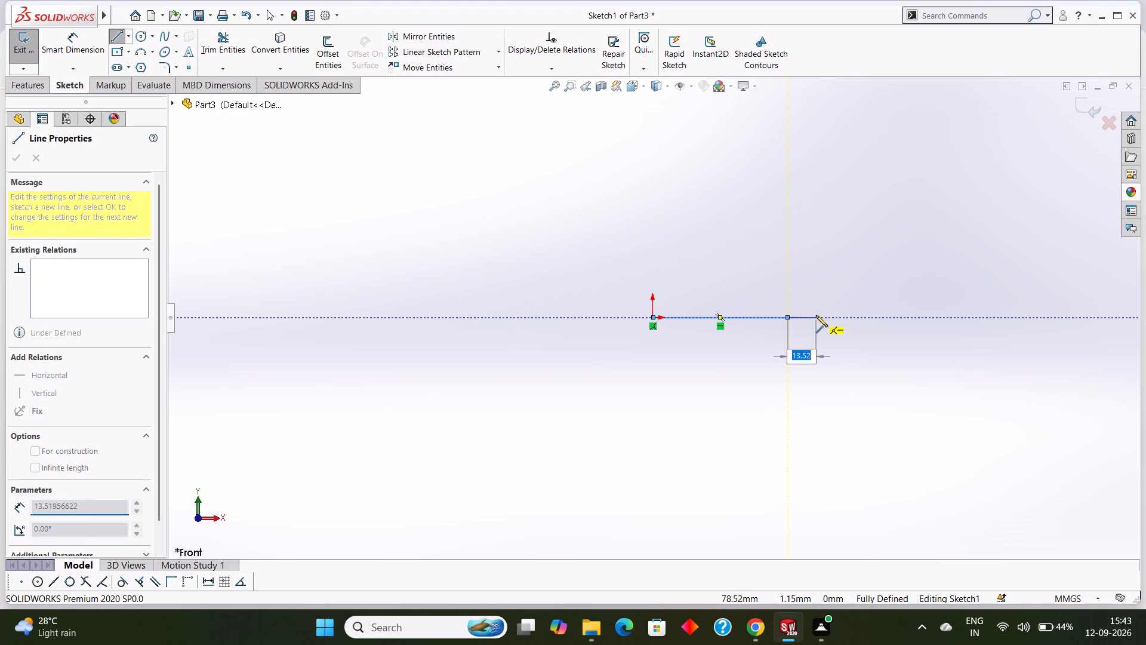
text(20)
key(Return)
right_click(839, 335)
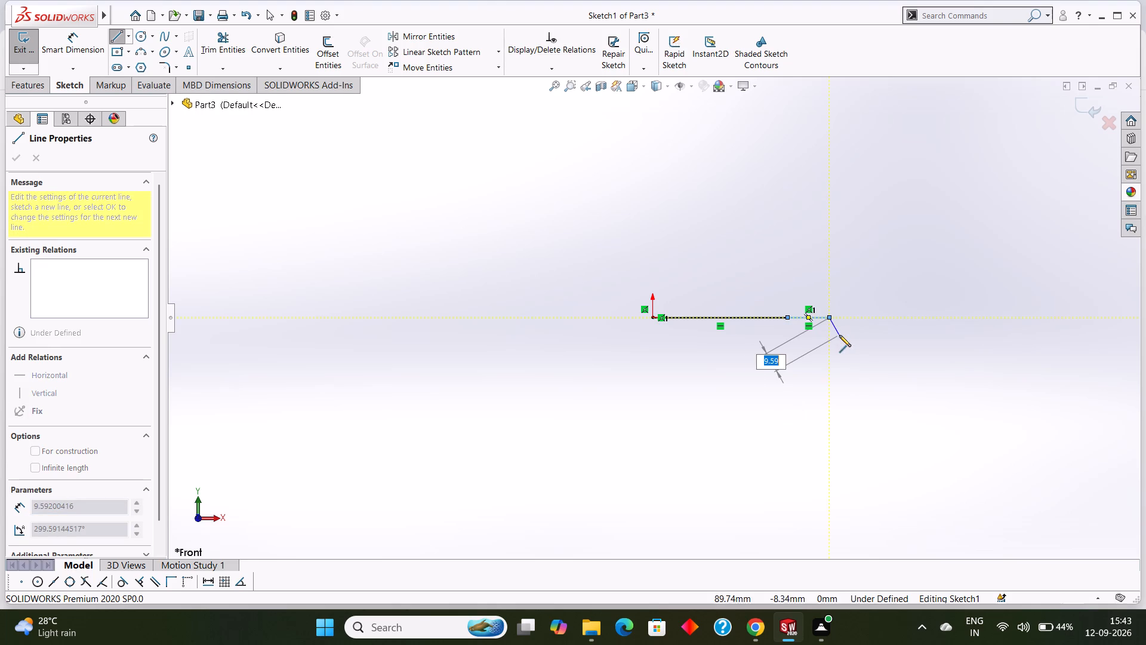
click(868, 347)
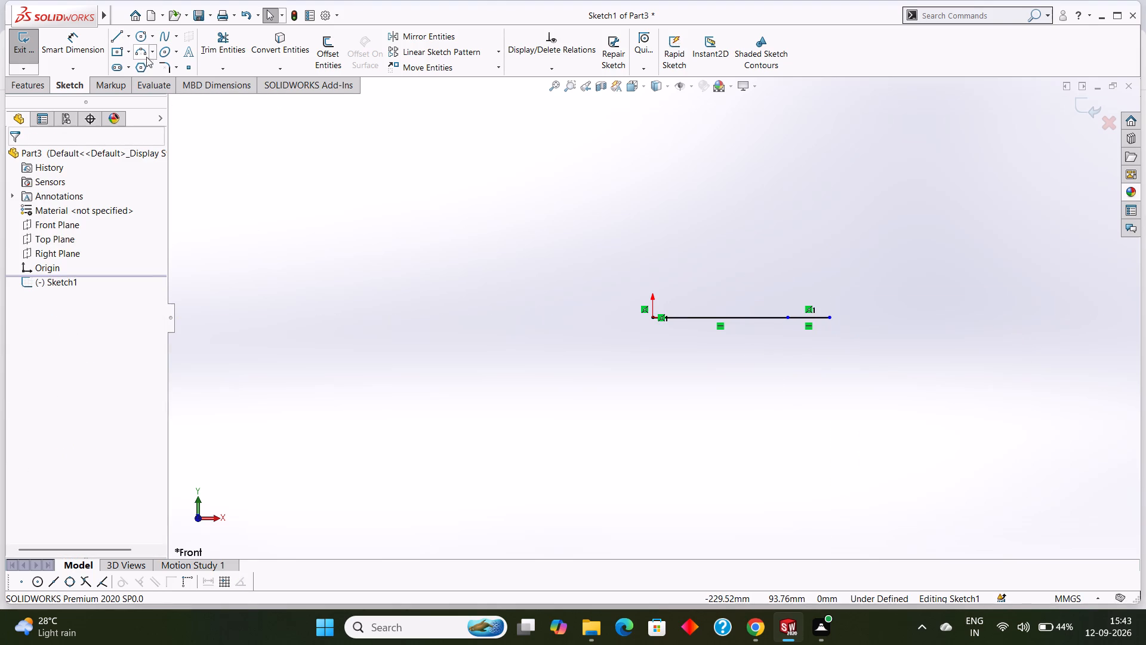
Sketch a circle of 20 mm radius centred on the free end of the 20 mm line.
click(150, 36)
click(156, 47)
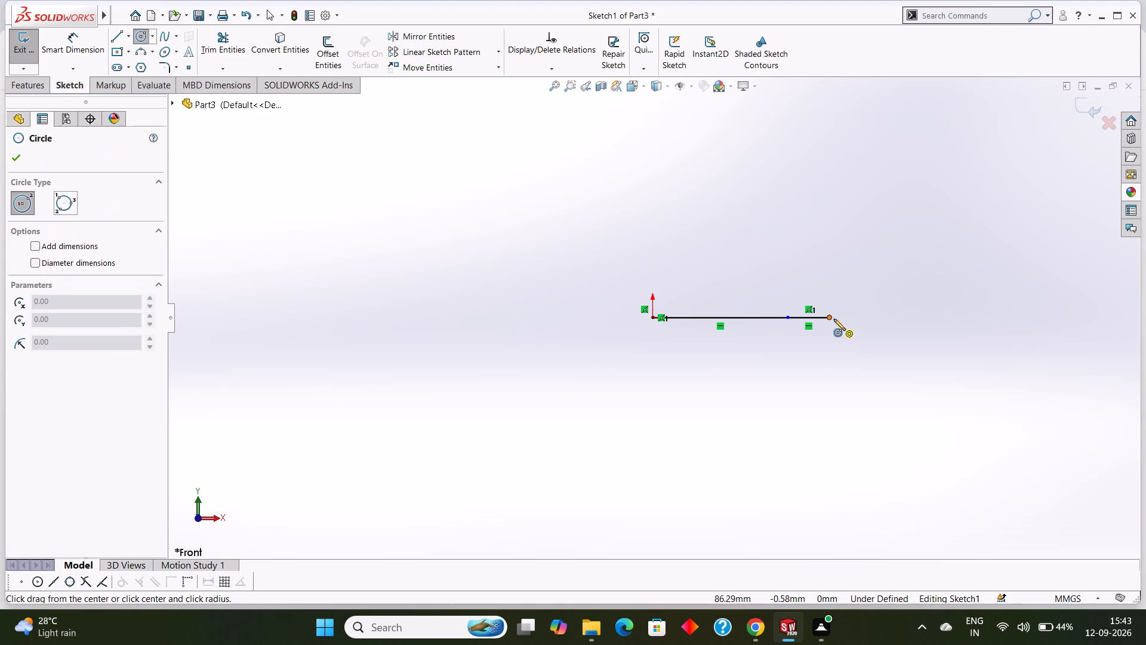
click(830, 319)
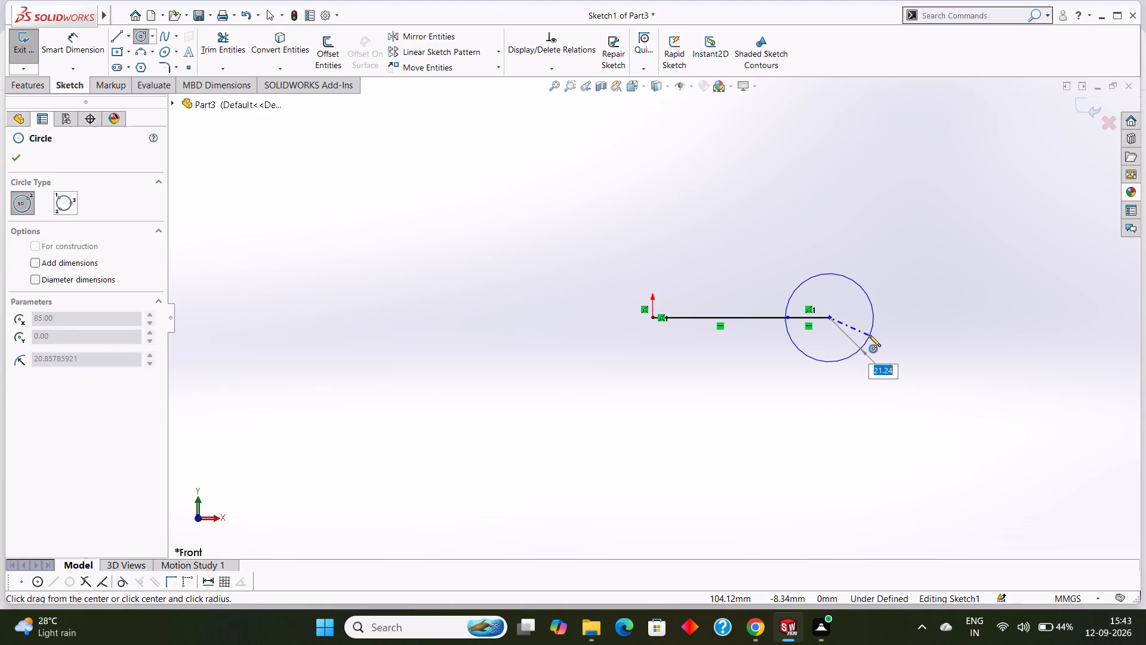
text(20)
key(Return)
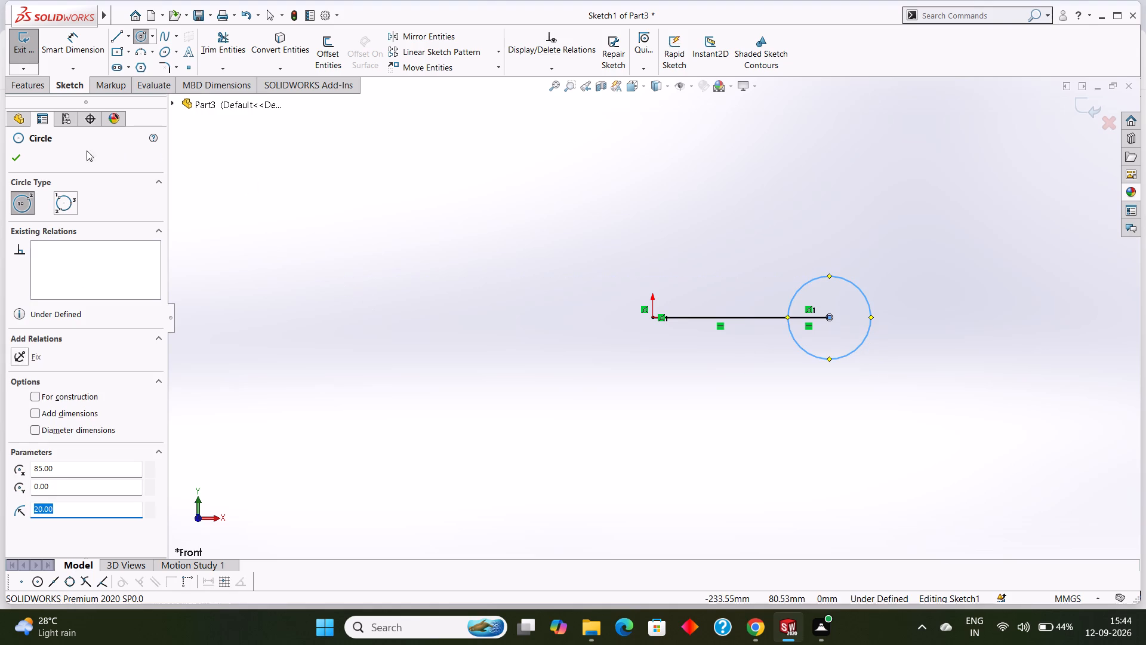
click(11, 153)
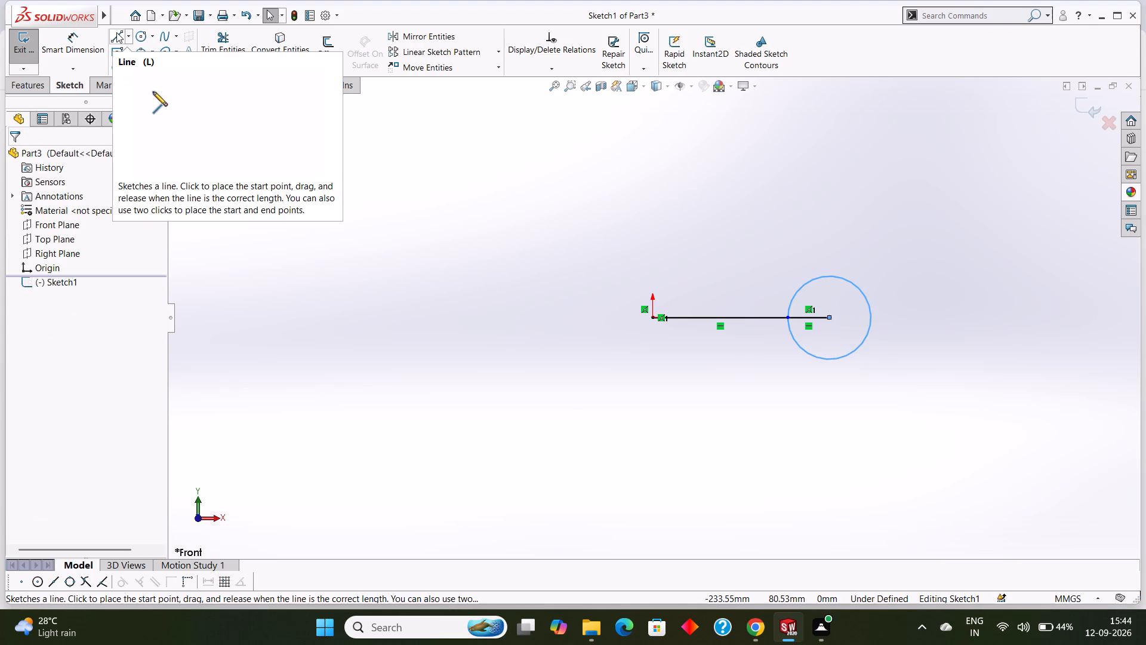
Sketch a 20 mm horizontal line from the circle's centre to its far edge and extend it outward with a 5 mm line.
click(121, 35)
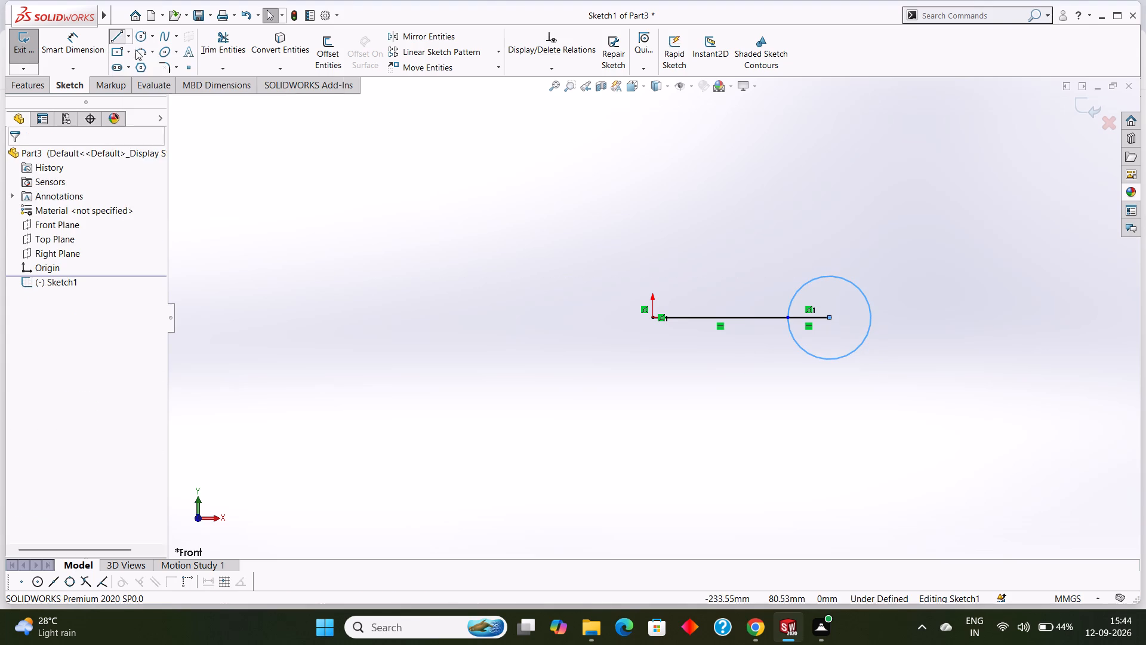
click(831, 317)
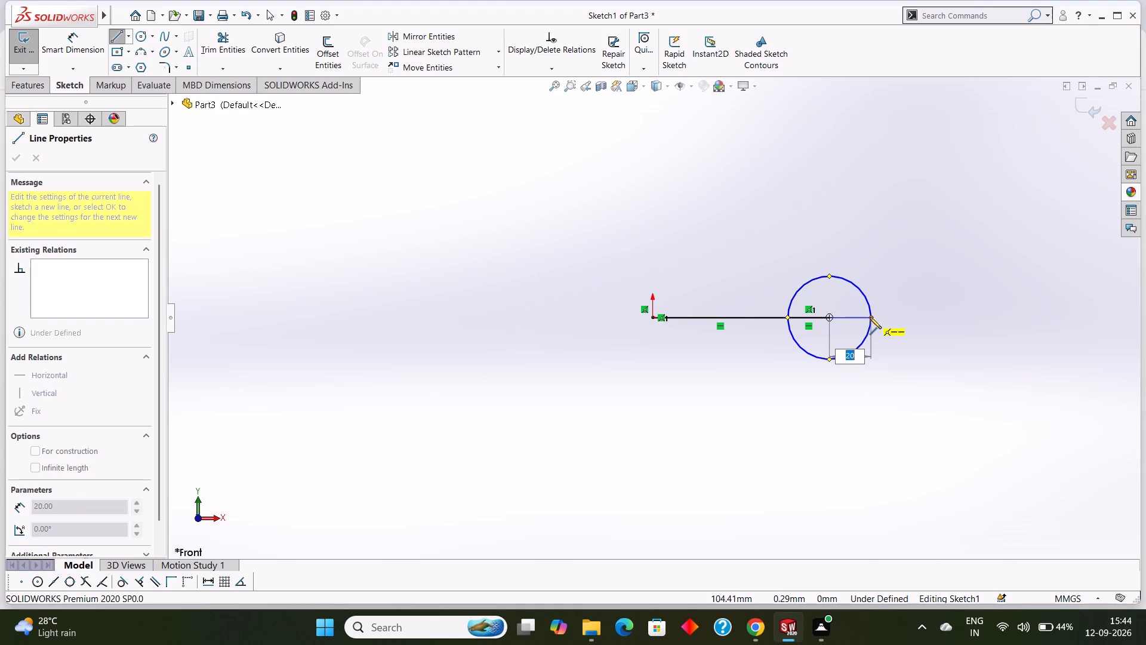
click(871, 317)
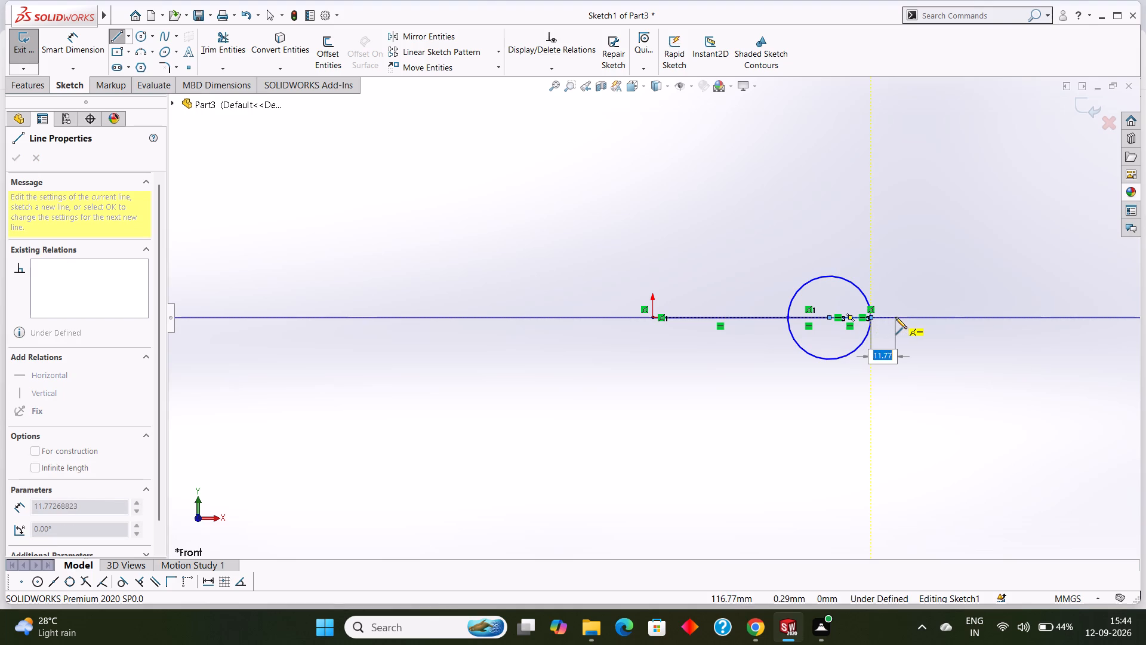
key(5)
key(Return)
right_click(948, 317)
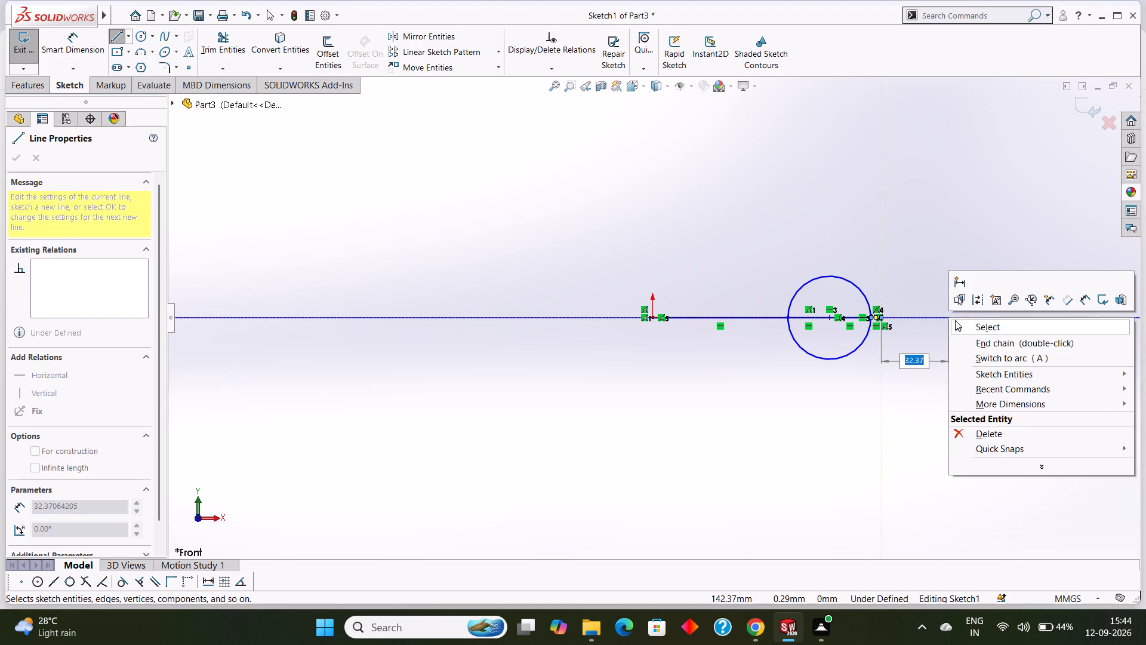
click(961, 322)
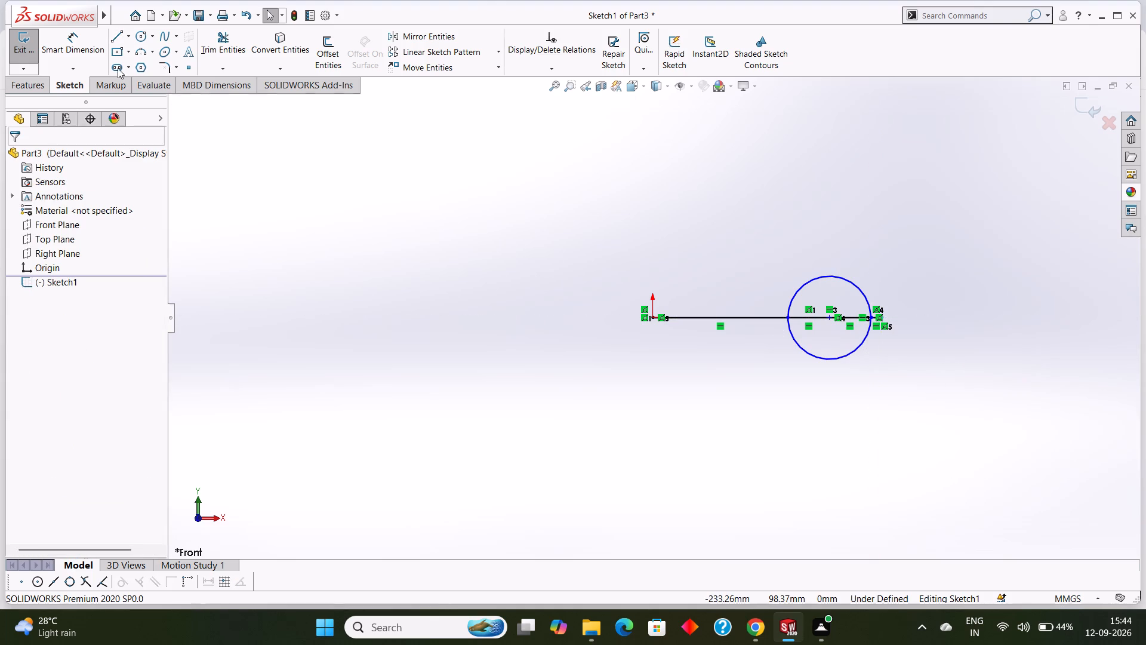
Trim the two horizontal lines inside the circle and its lower half, leaving the upper semicircle.
click(227, 32)
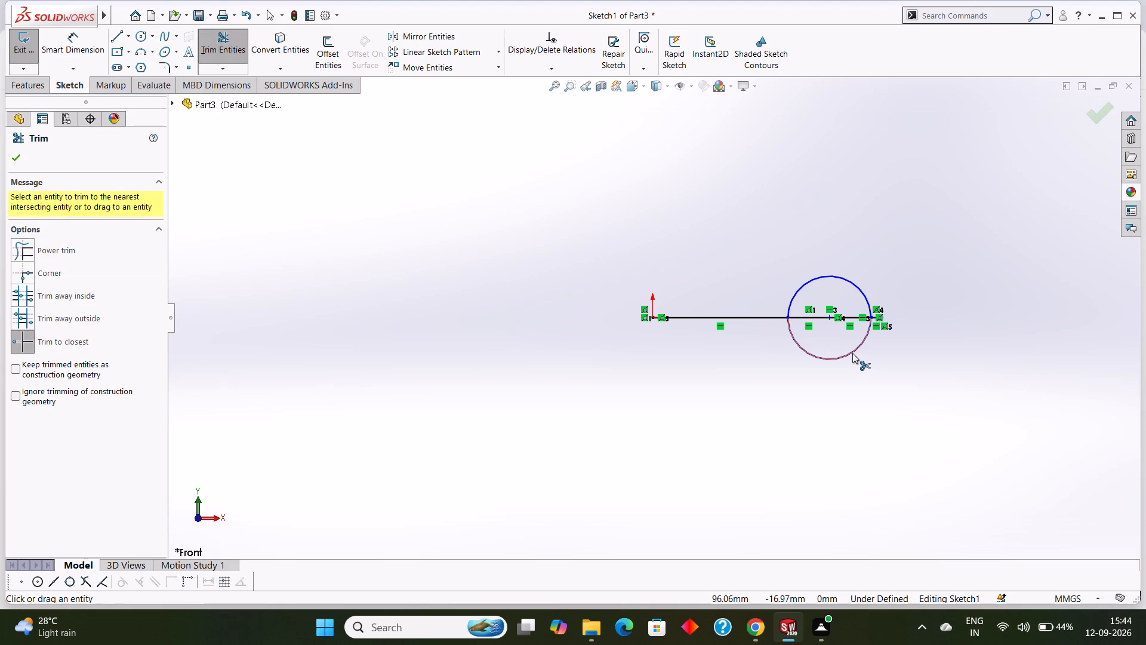
scroll(833, 329, down, 3)
click(833, 306)
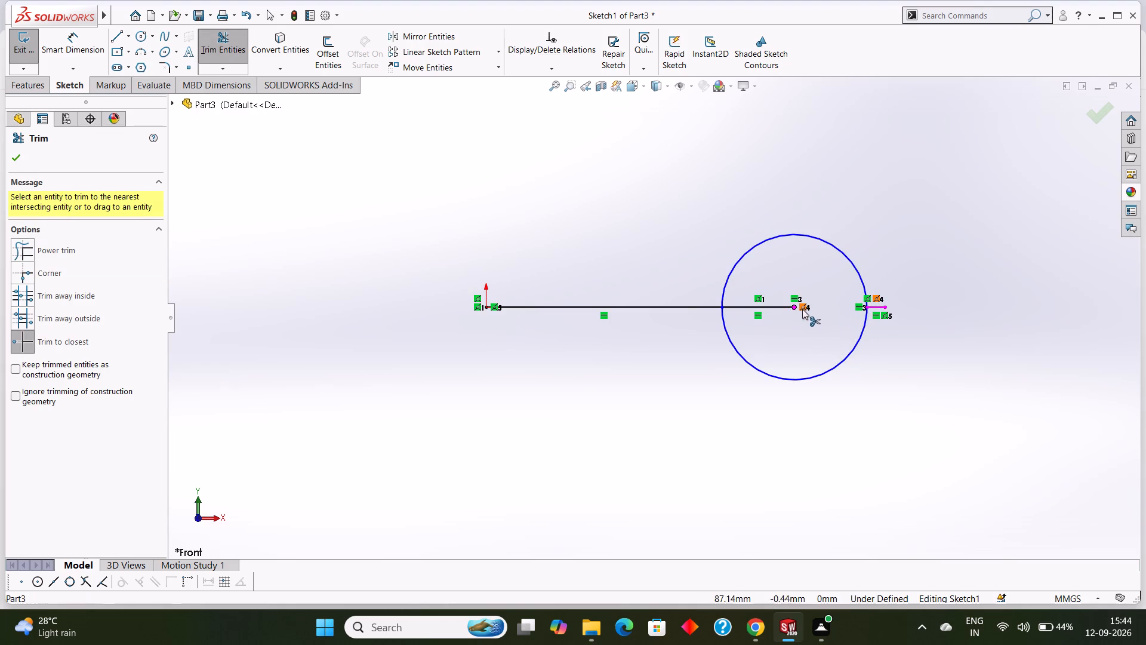
click(773, 304)
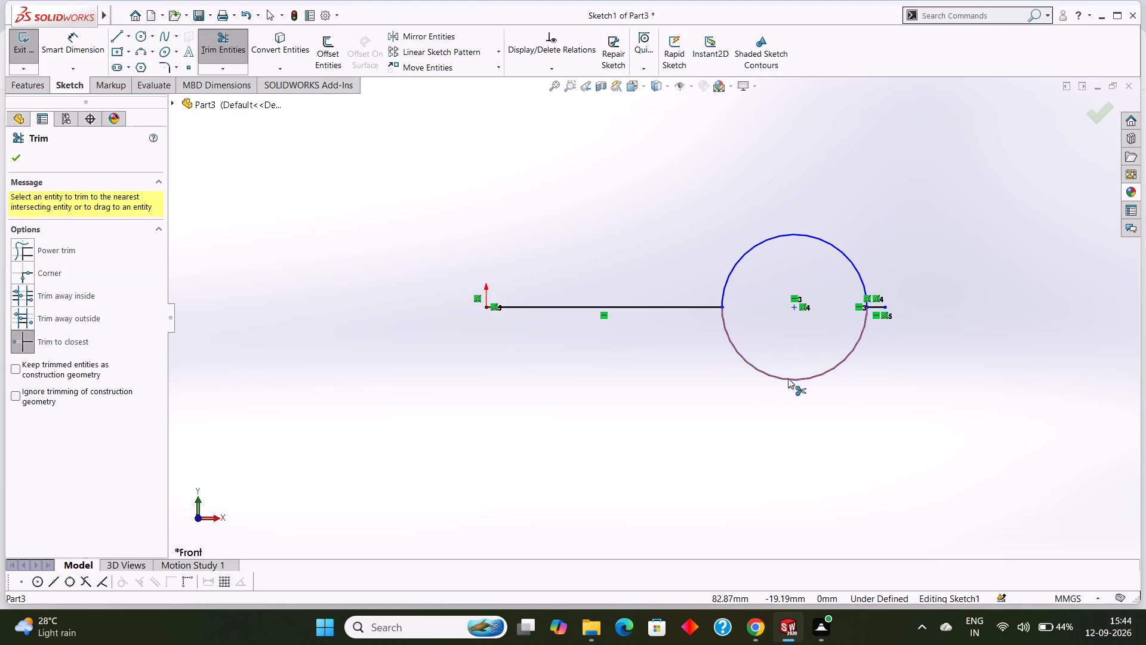
click(788, 379)
scroll(790, 381, up, 2)
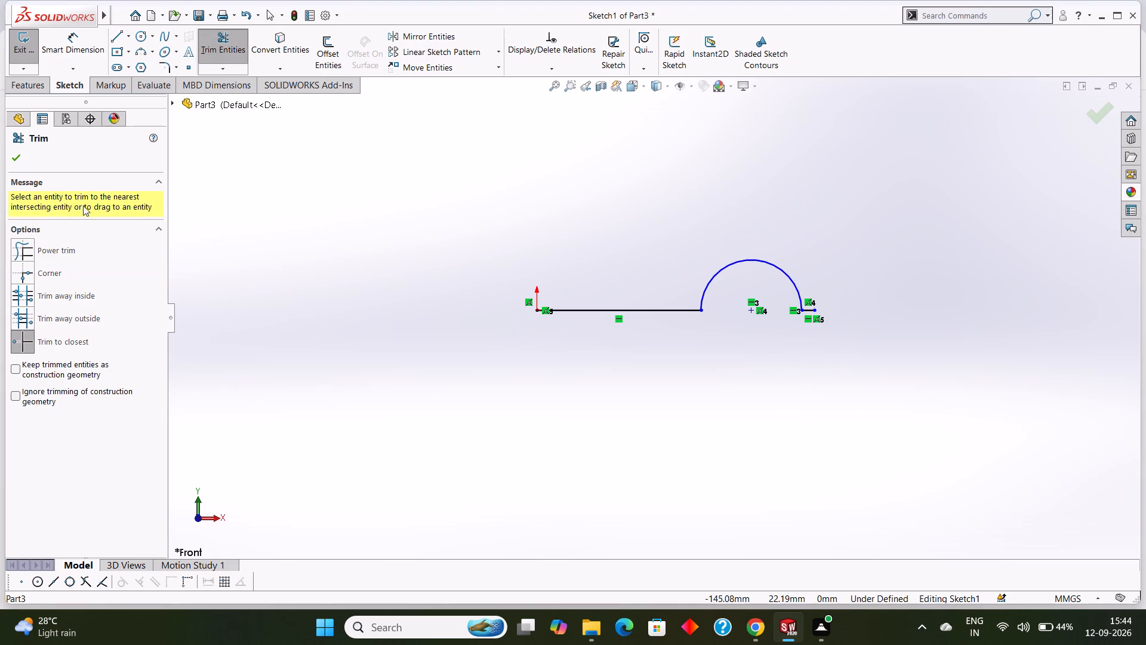
click(20, 156)
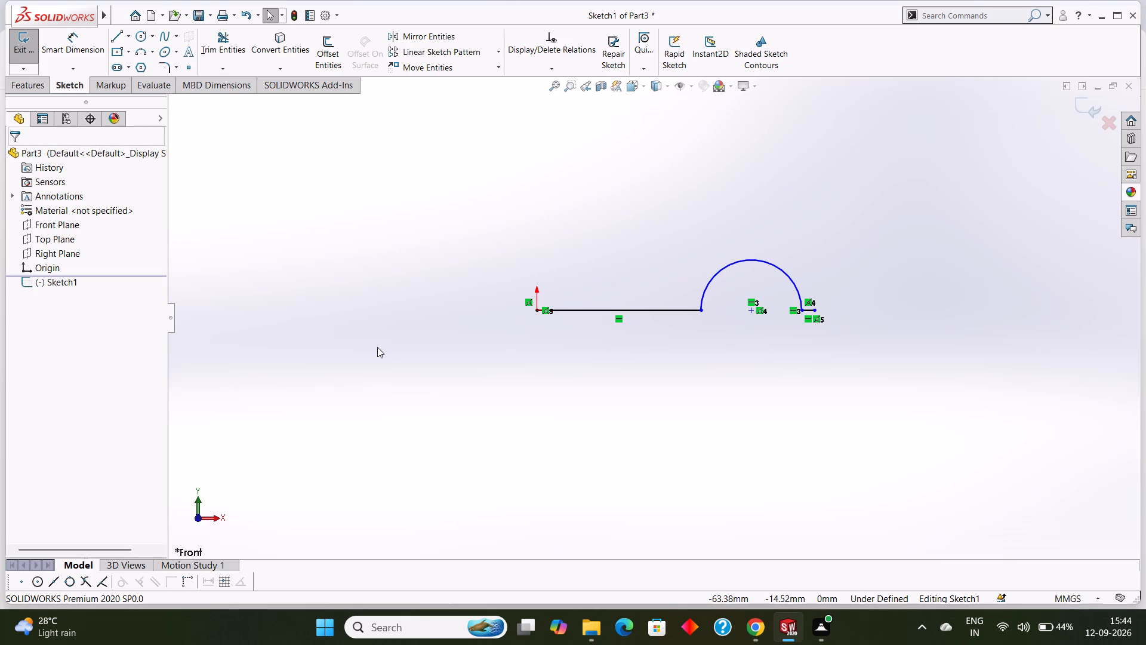
Sketch a 50 mm vertical line upward from the outer end of the 5 mm line.
click(123, 27)
click(119, 38)
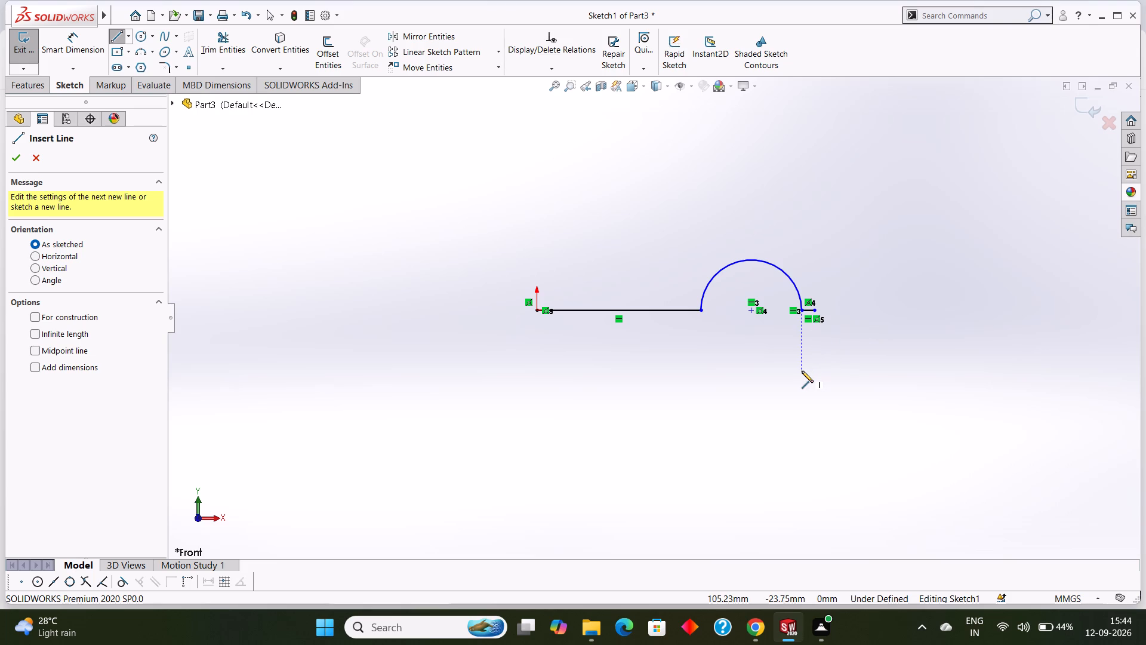
click(815, 308)
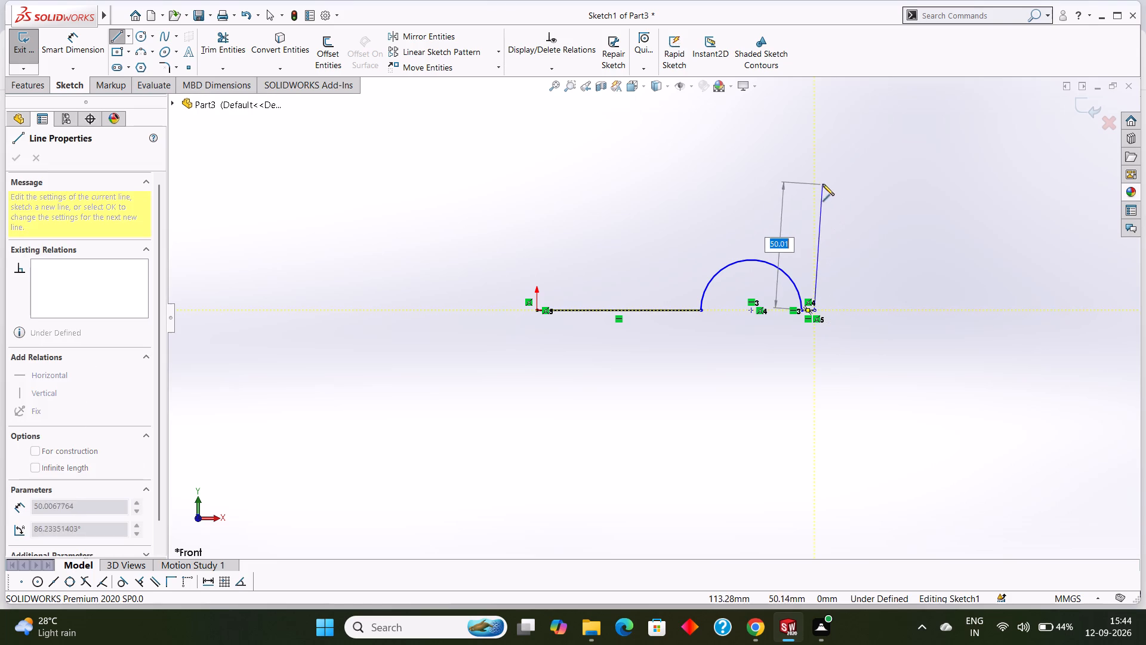
text(50)
key(Return)
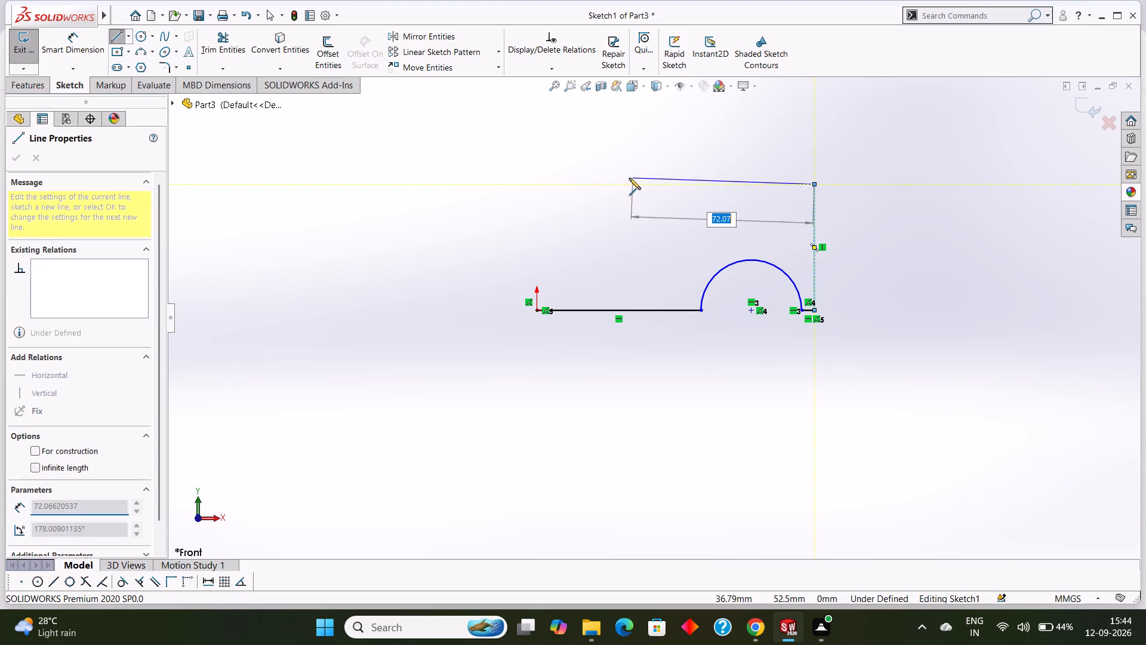
right_click(625, 177)
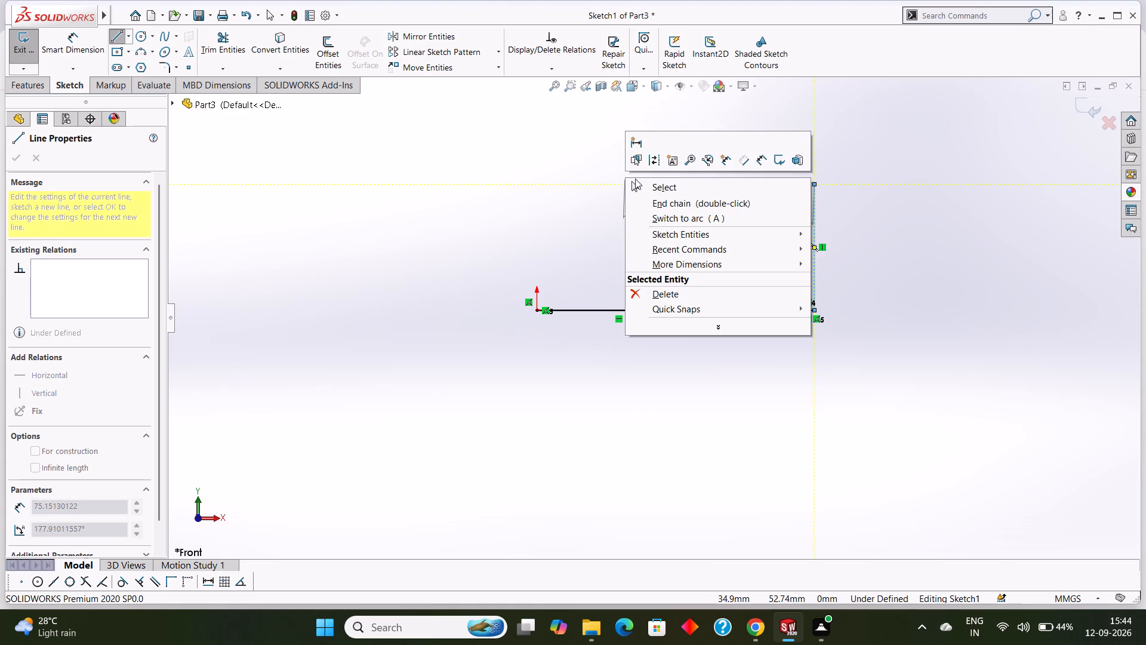
click(648, 189)
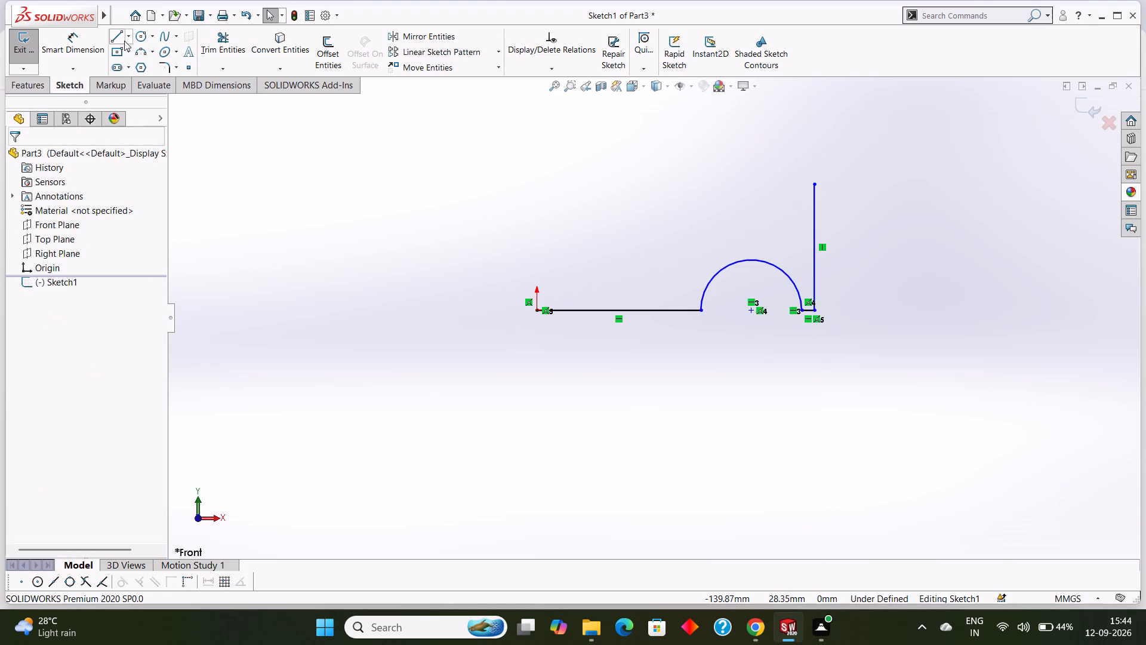
Sketch a stepped chain of lines from the origin: 10 mm up, 30 mm horizontally toward the arc, and 10 mm up.
click(124, 41)
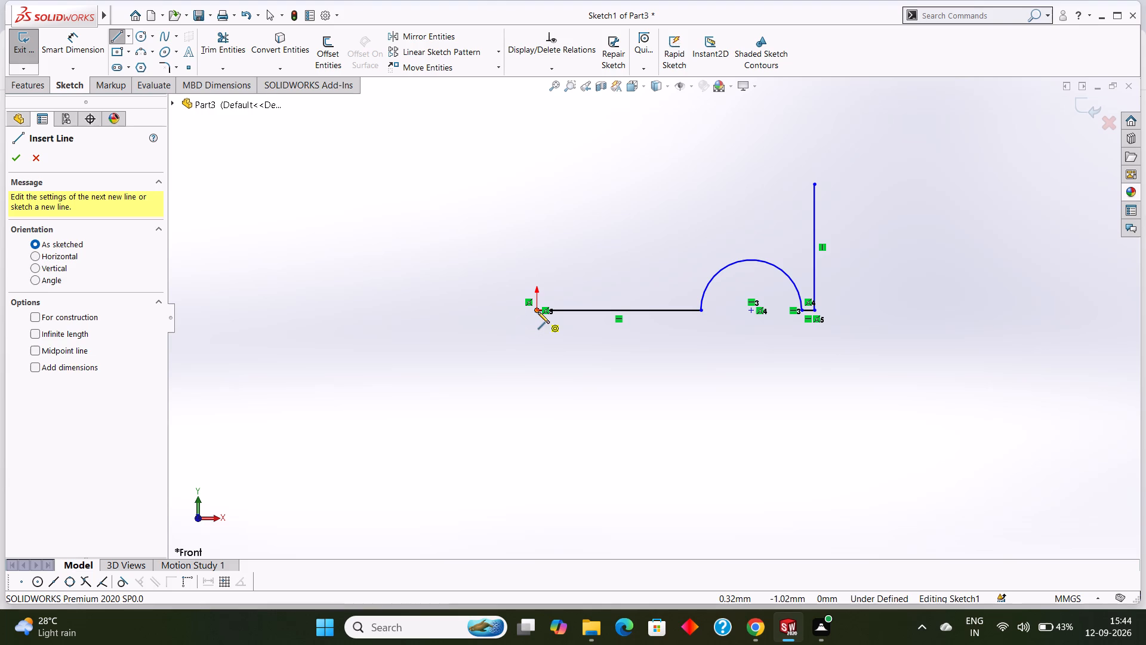
click(538, 312)
text(10)
key(Return)
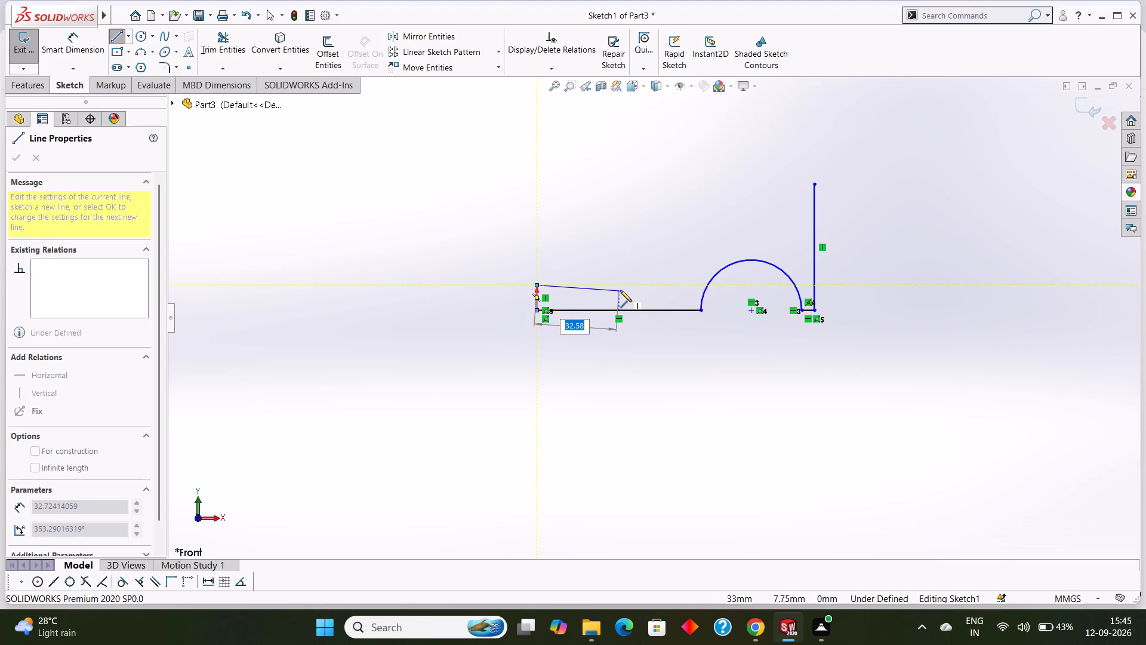
text(30)
key(Return)
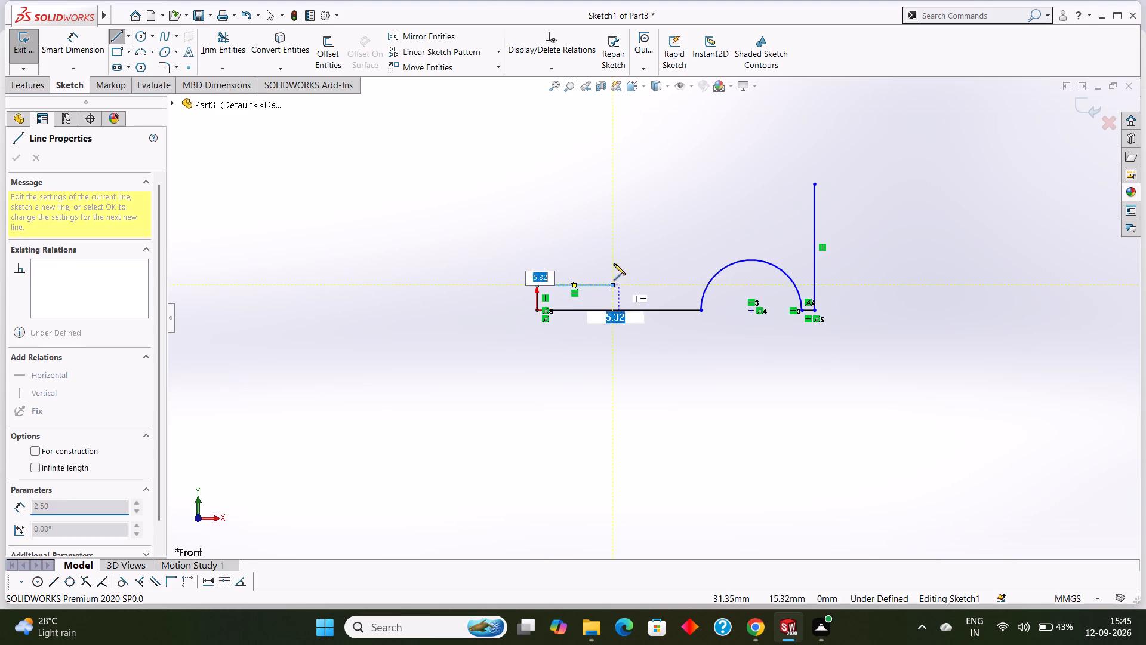
text(10)
key(Return)
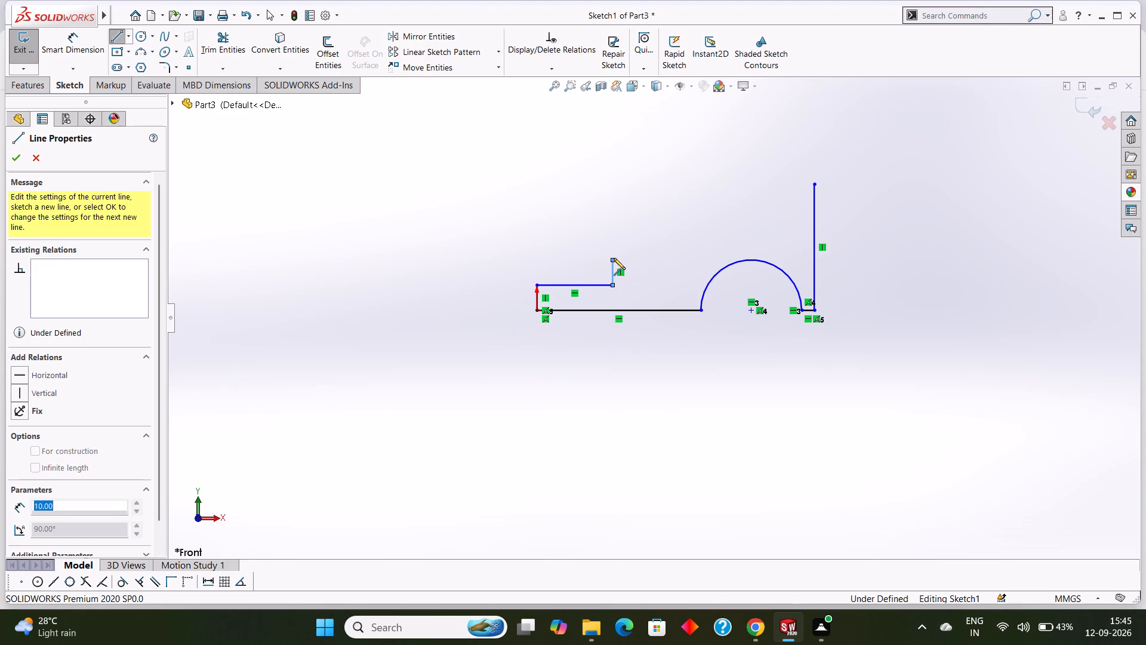
right_click(637, 217)
click(660, 223)
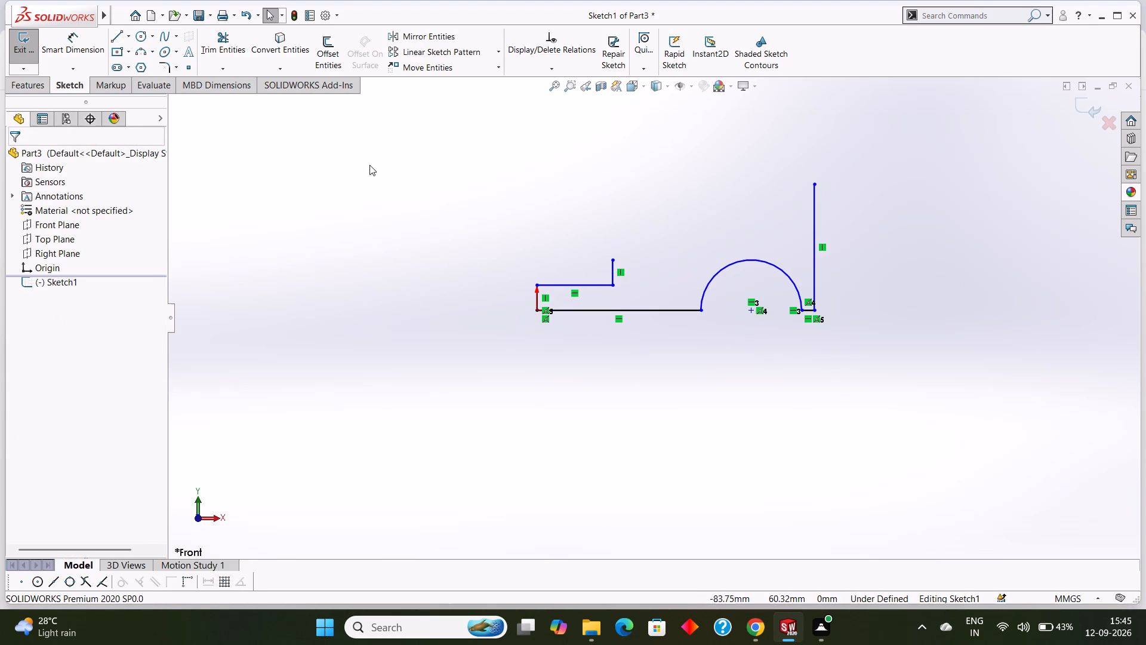
Sketch a 25 mm horizontal line inward from the top of the 50 mm vertical, and close the profile with a sloped line to the step's upper end.
click(117, 31)
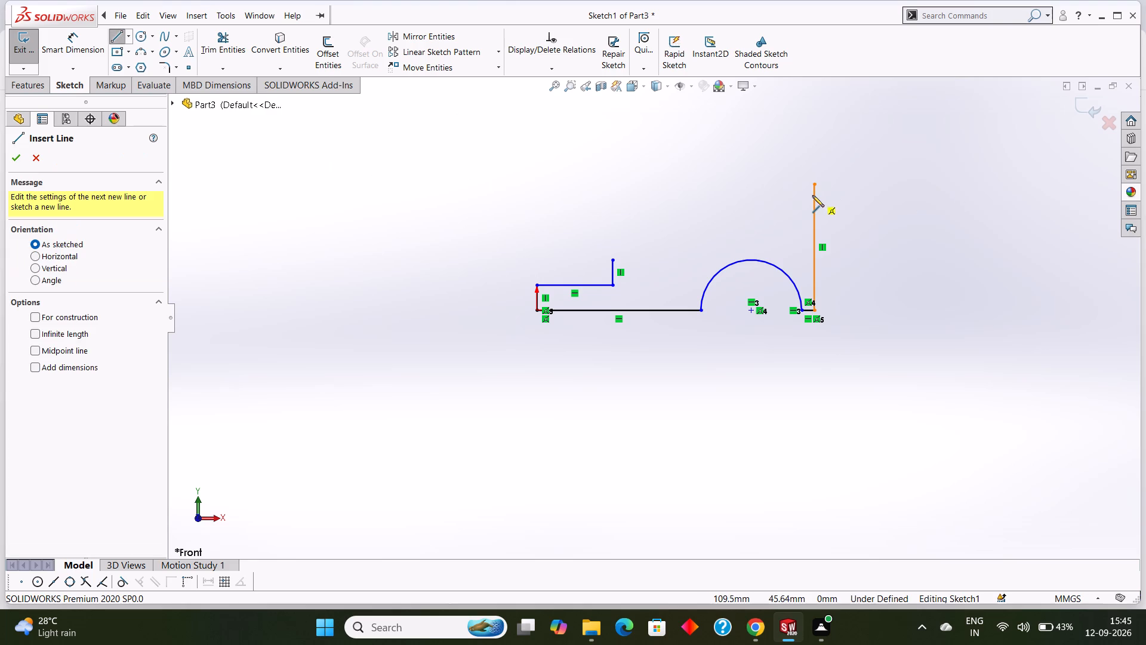
click(812, 185)
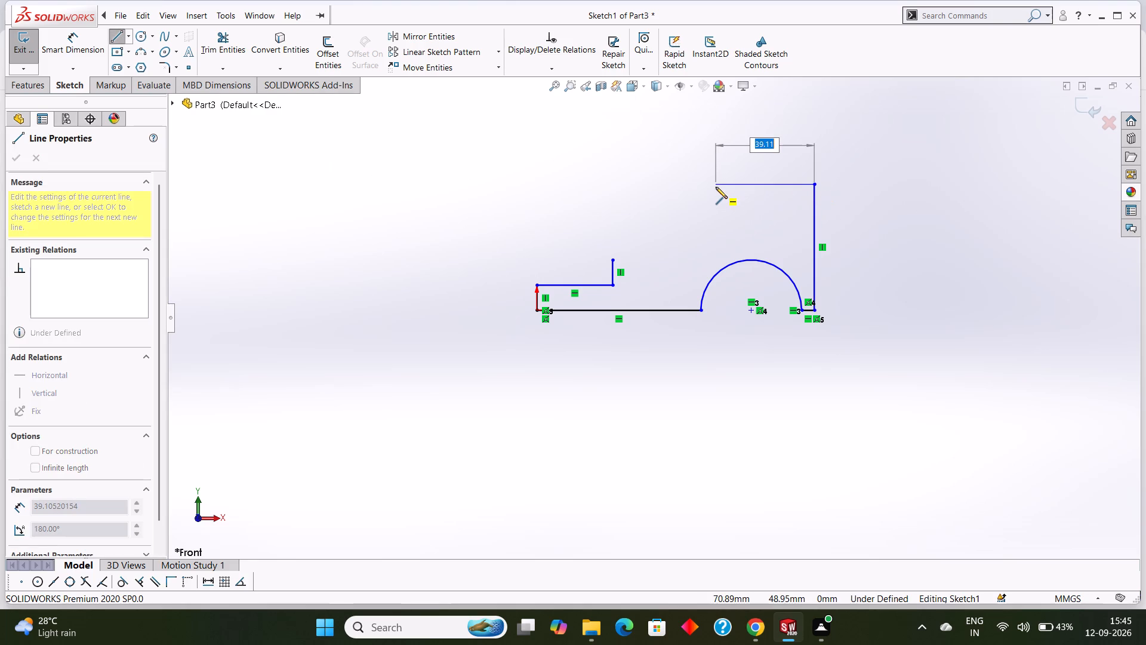
text(25)
key(Return)
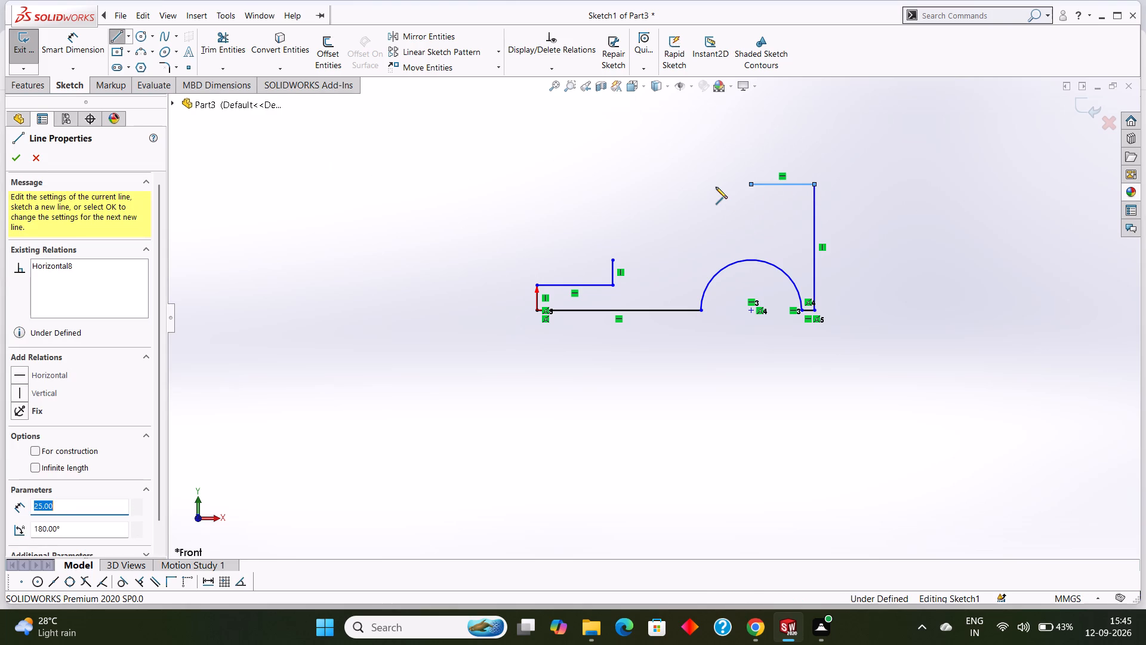
click(614, 260)
right_click(605, 173)
click(630, 181)
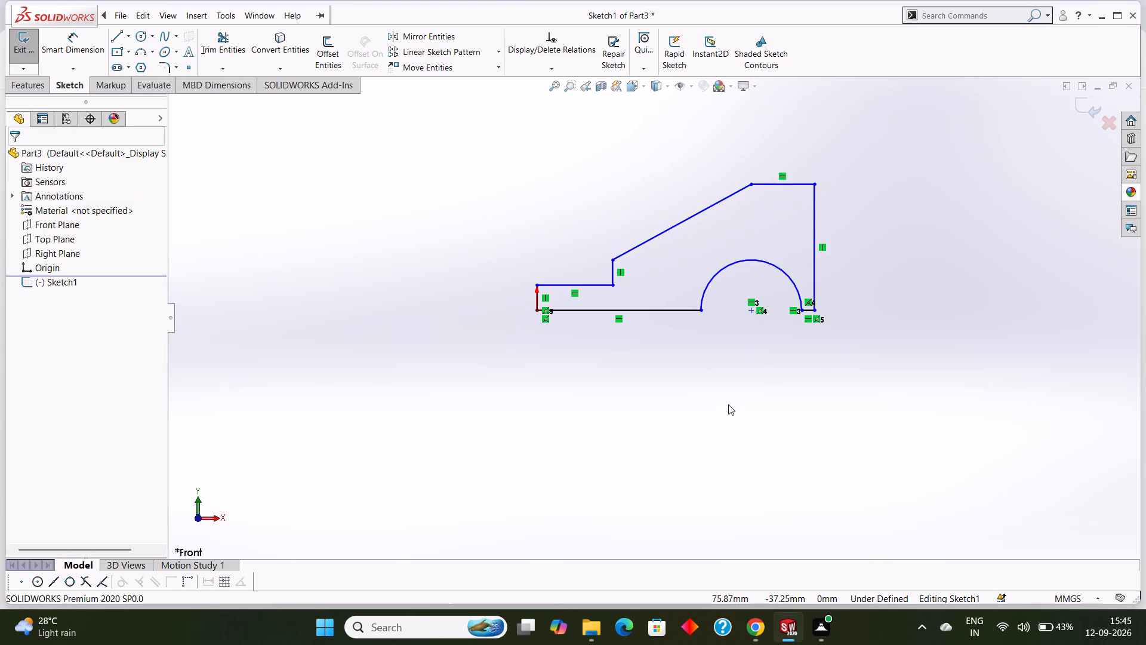
Extrude the closed profile as a boss with a blind depth of 50 mm.
middle_drag(850, 385, 851, 406)
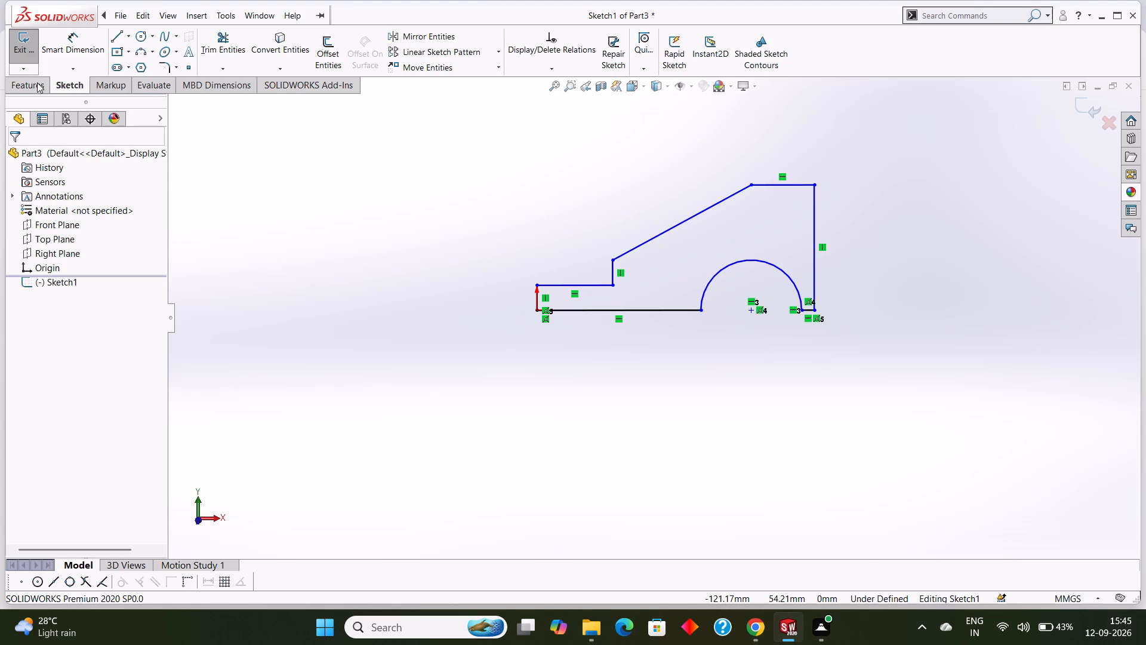
click(37, 82)
click(35, 47)
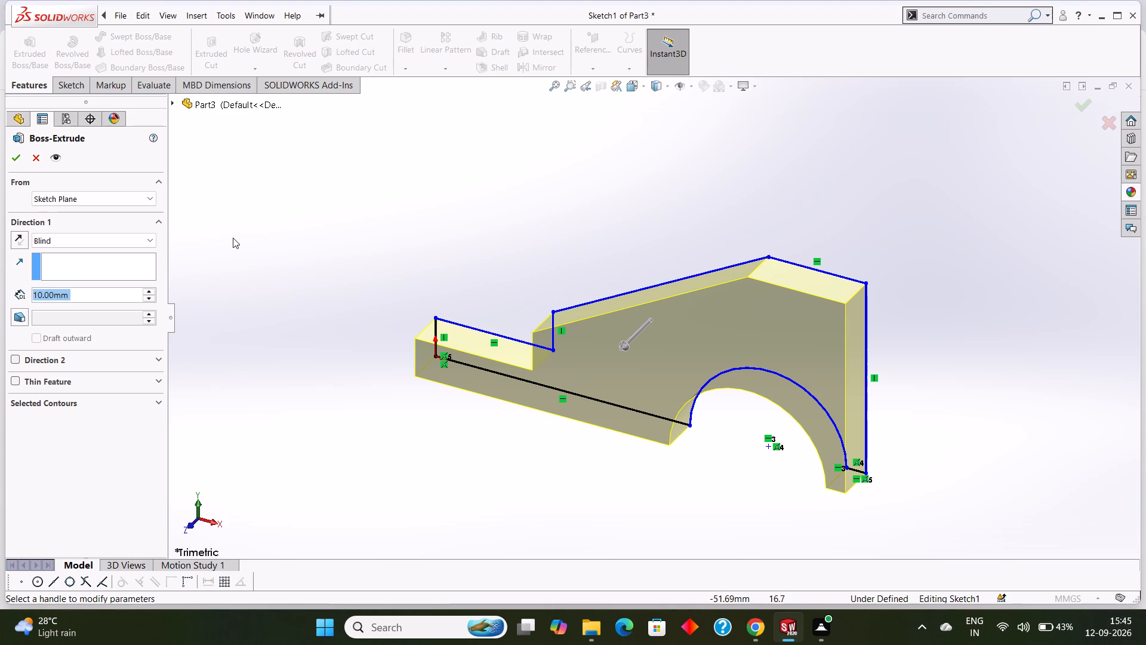
text(50)
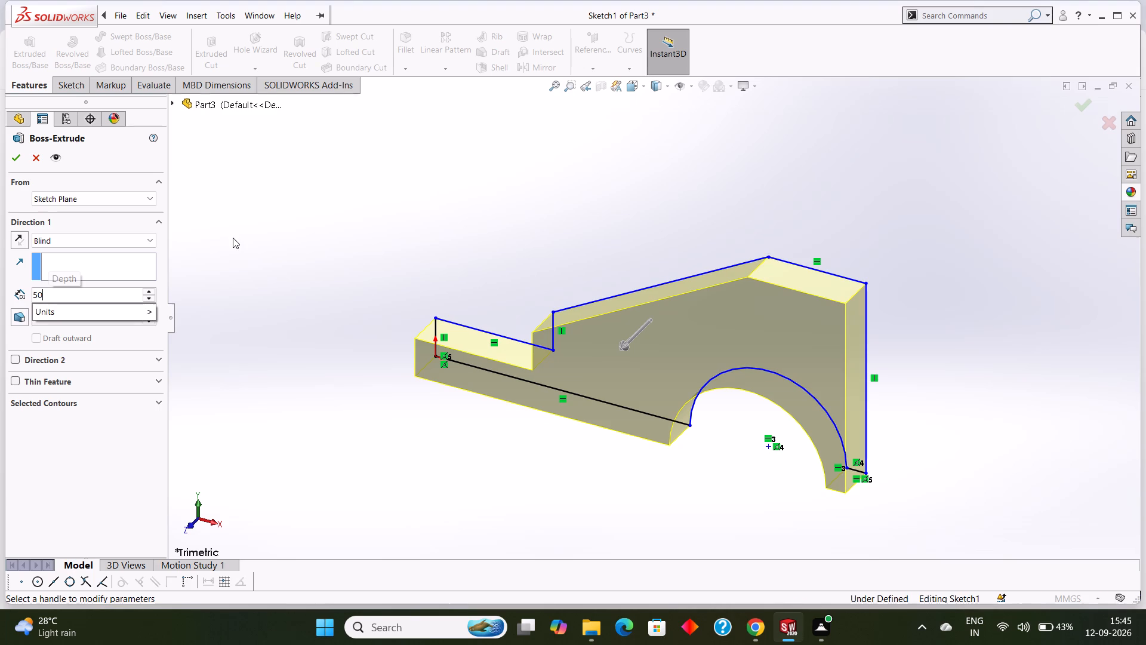
key(Return)
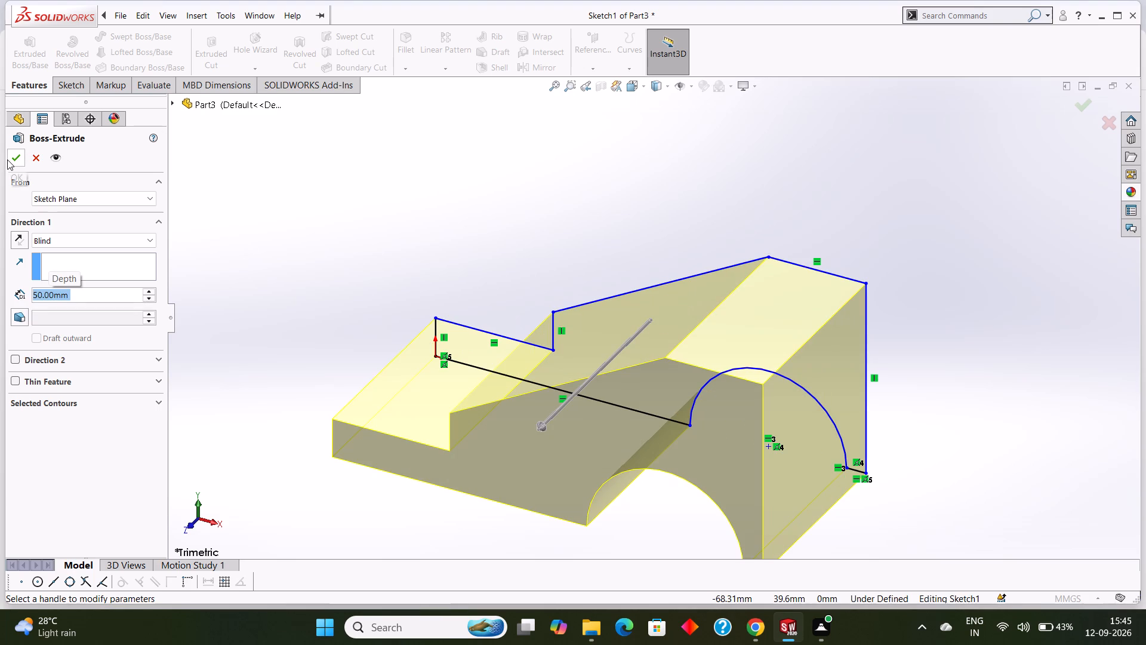
click(7, 159)
click(898, 282)
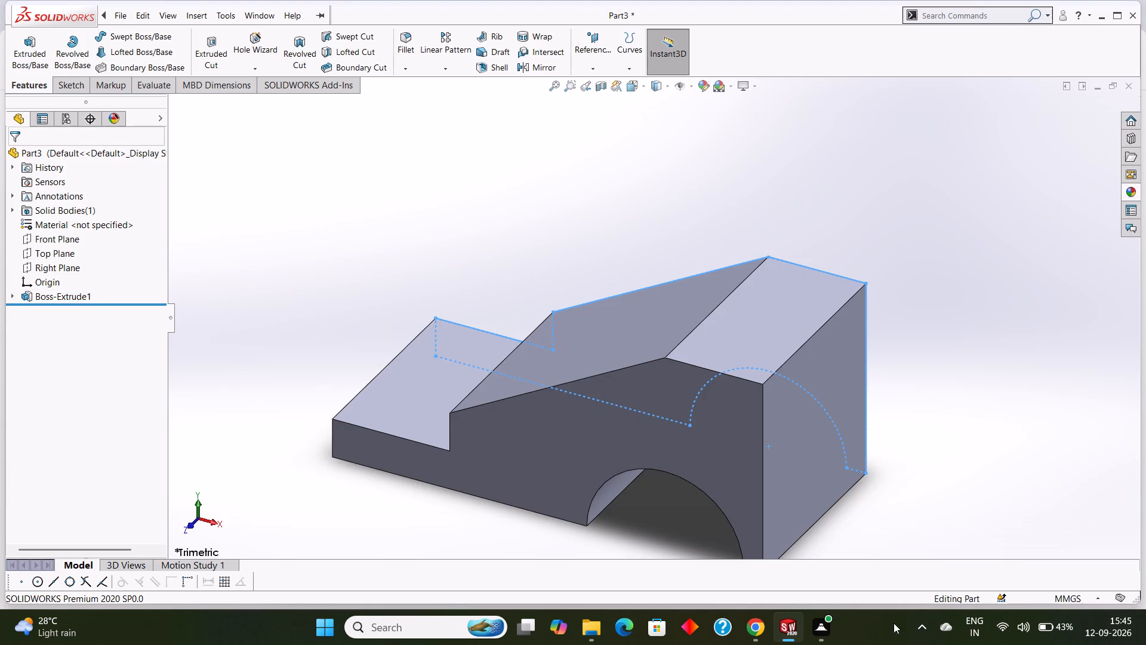
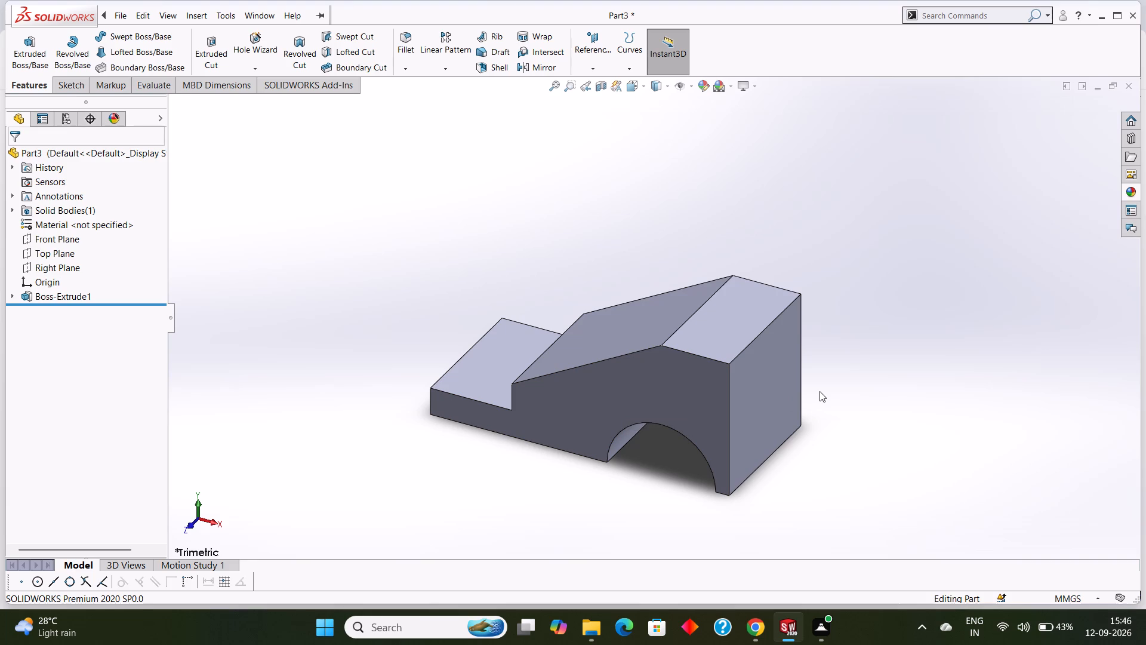
Start a new sketch on the sloped top face, with the view normal to that face.
middle_drag(820, 391, 837, 378)
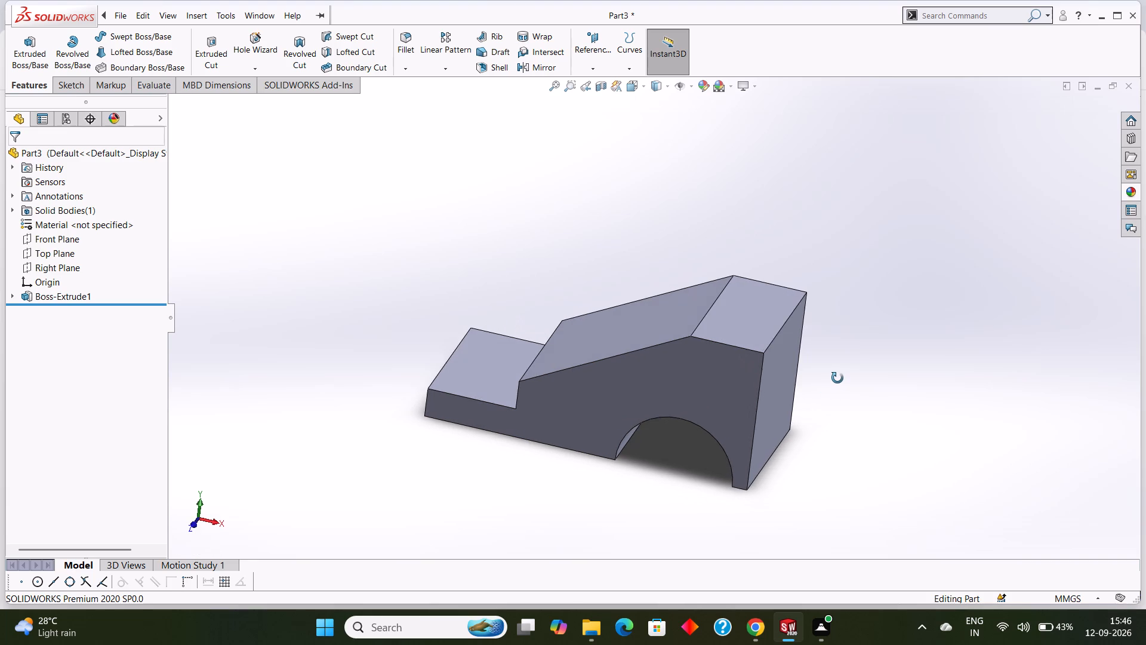
middle_drag(837, 378, 854, 367)
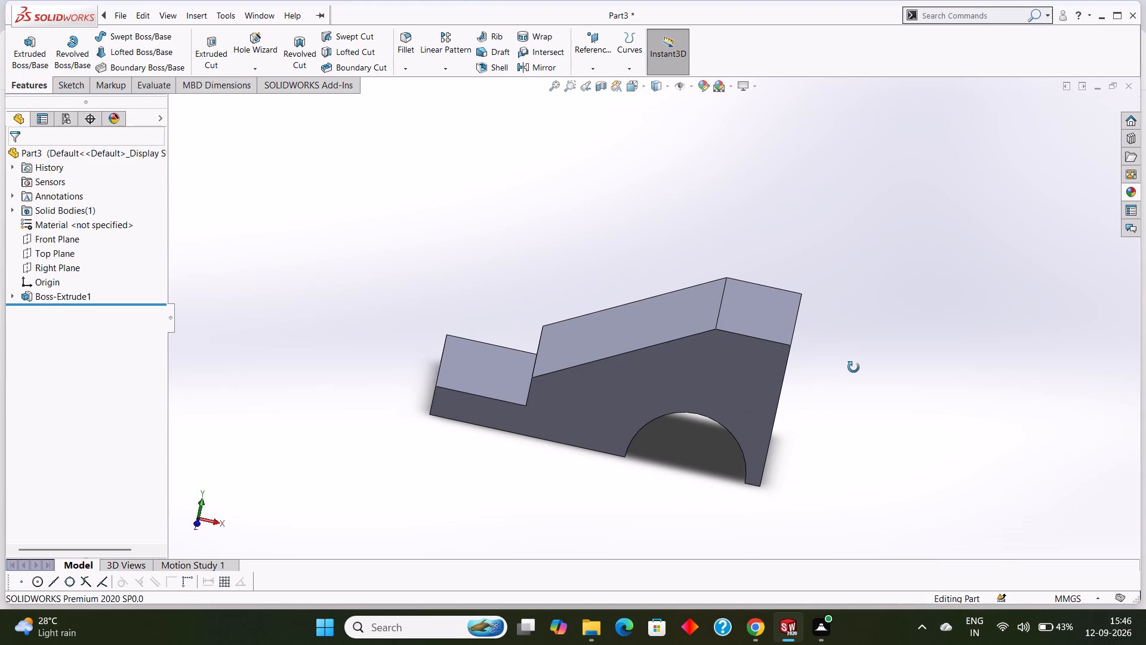
middle_drag(854, 367, 855, 366)
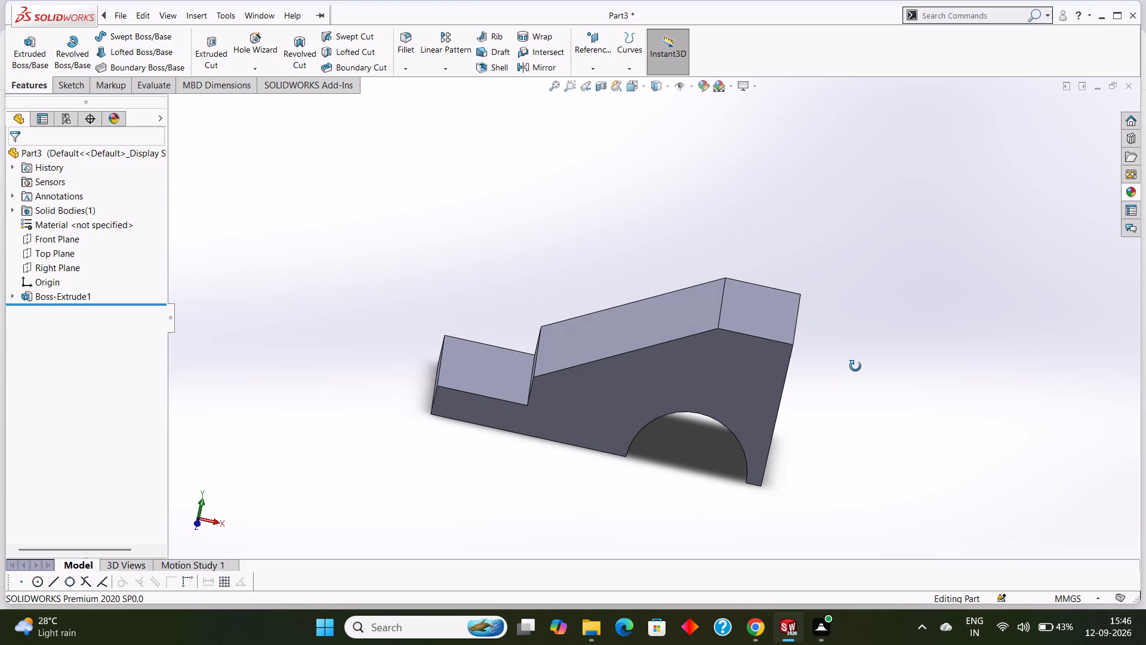
middle_drag(855, 366, 857, 365)
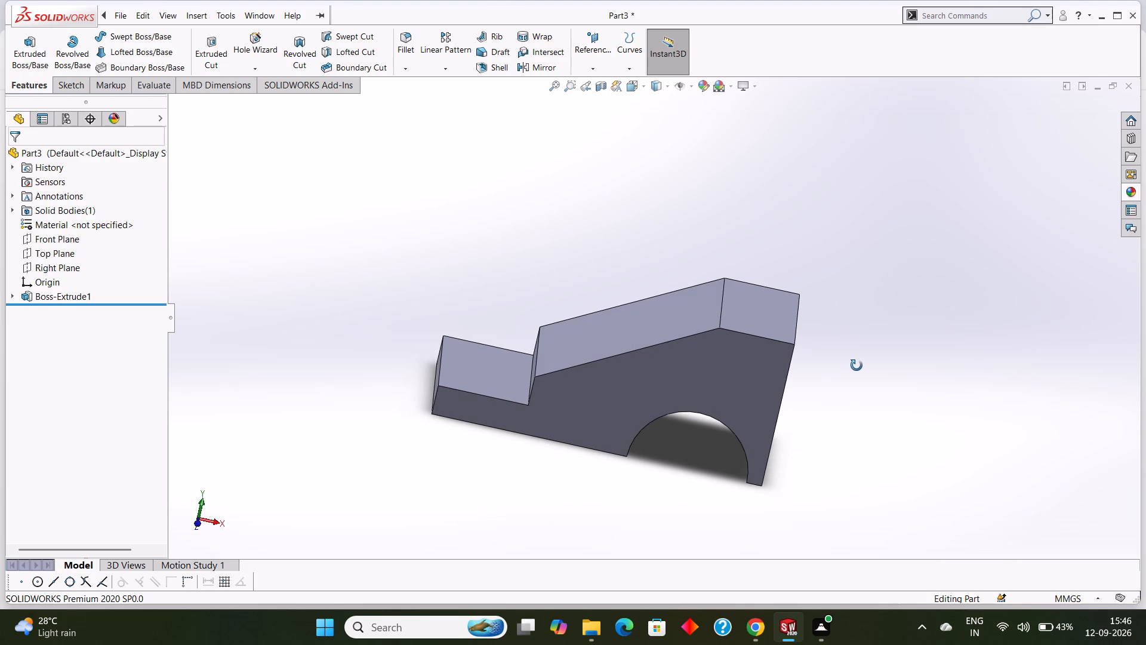
middle_drag(857, 365, 860, 365)
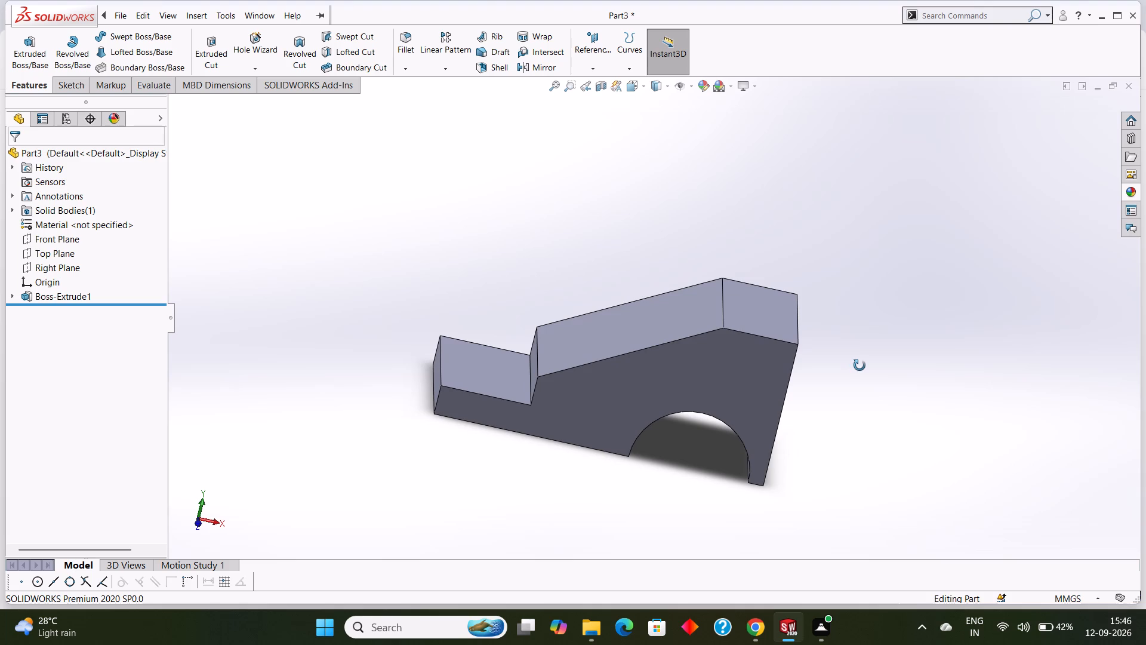
middle_drag(860, 365, 860, 366)
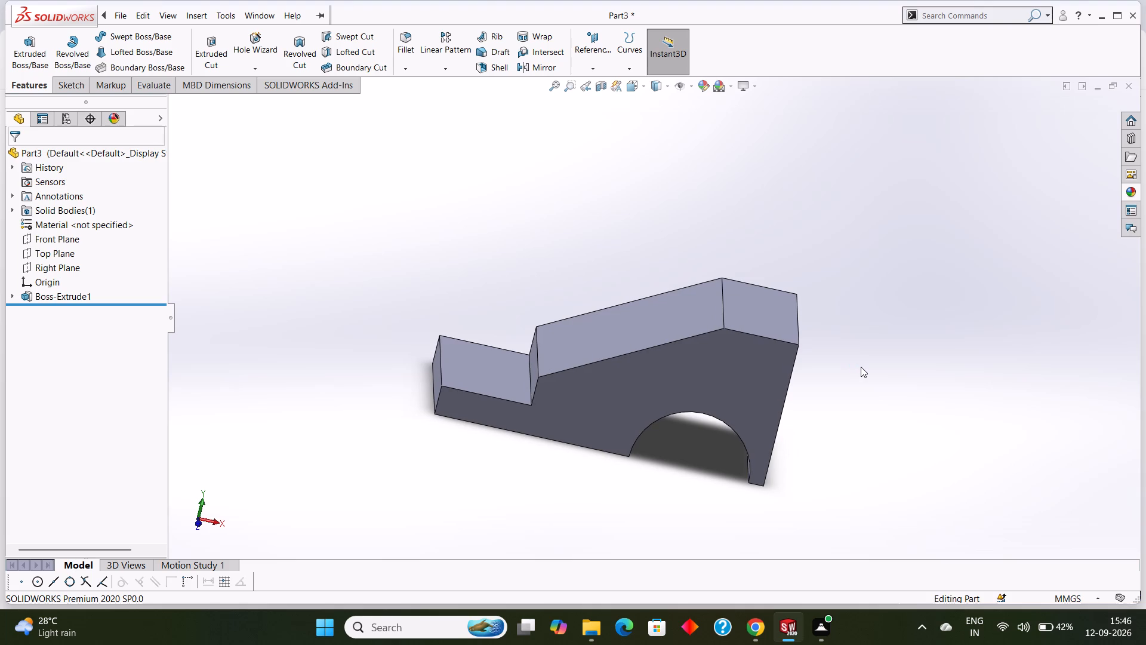
click(611, 315)
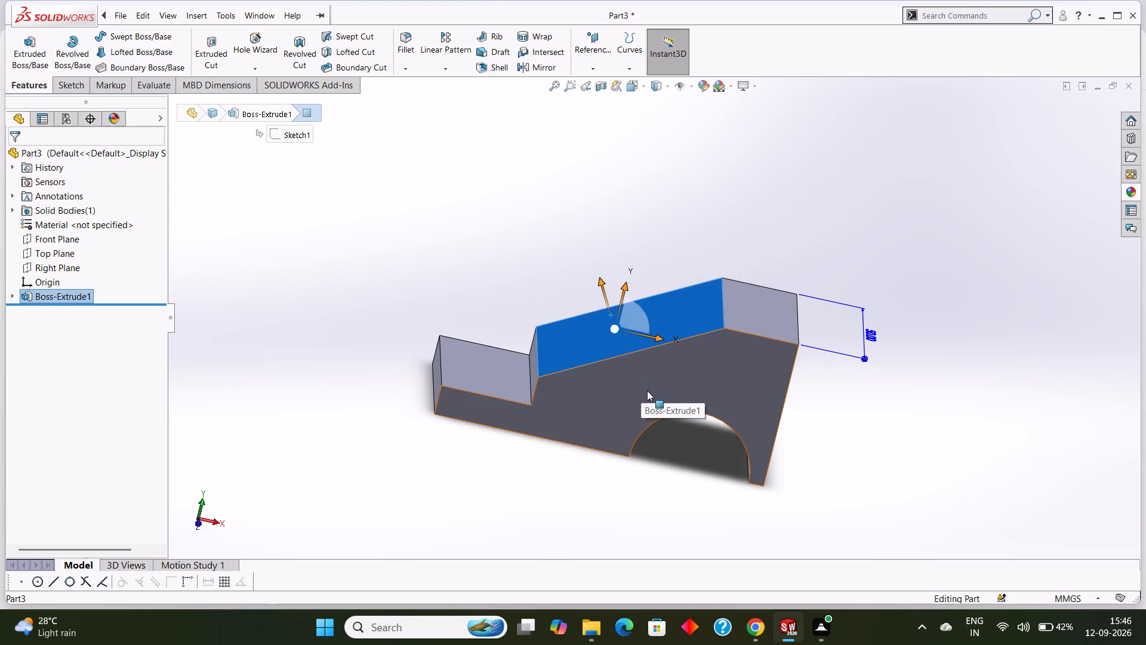
key(ctrl+8)
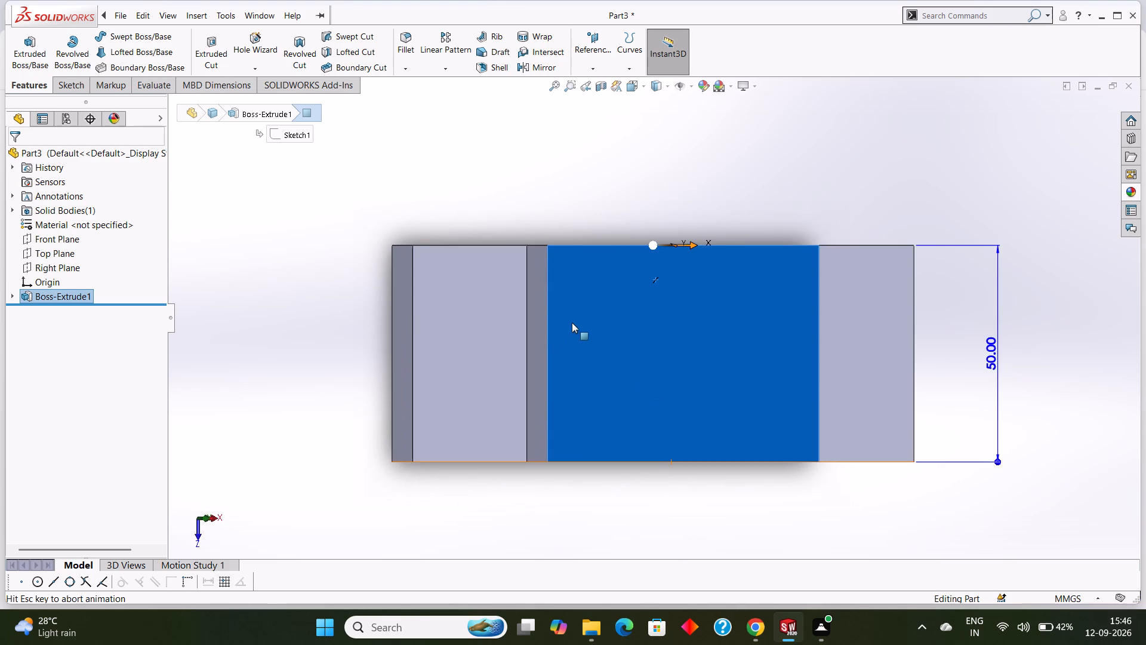
right_click(740, 331)
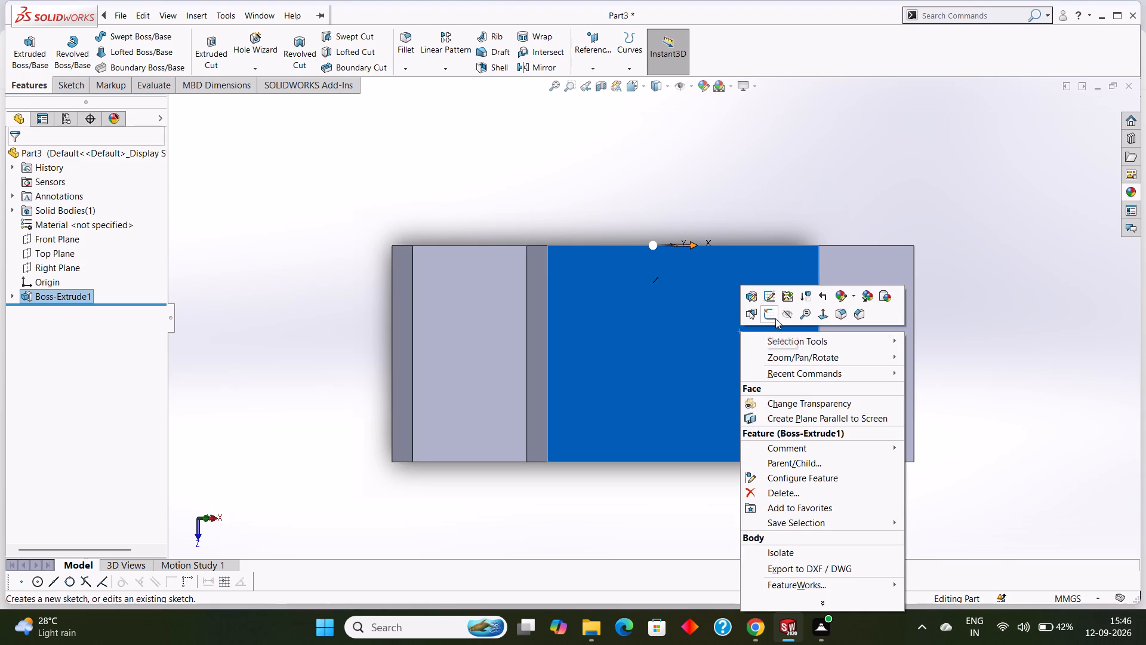
click(776, 315)
key(Escape)
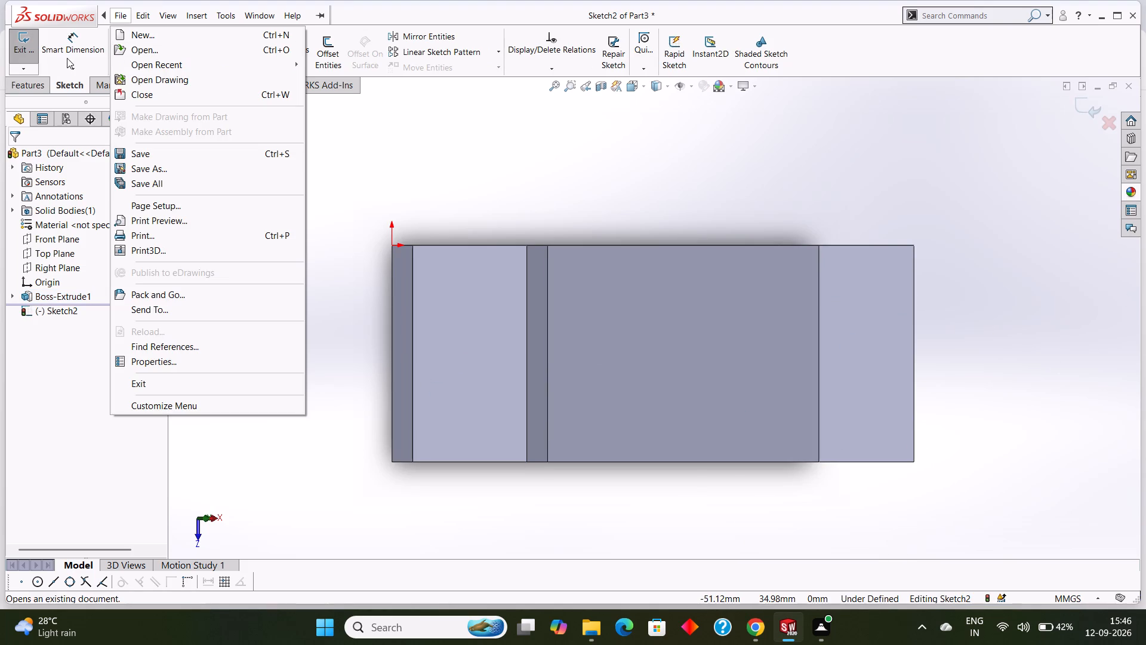
key(Escape)
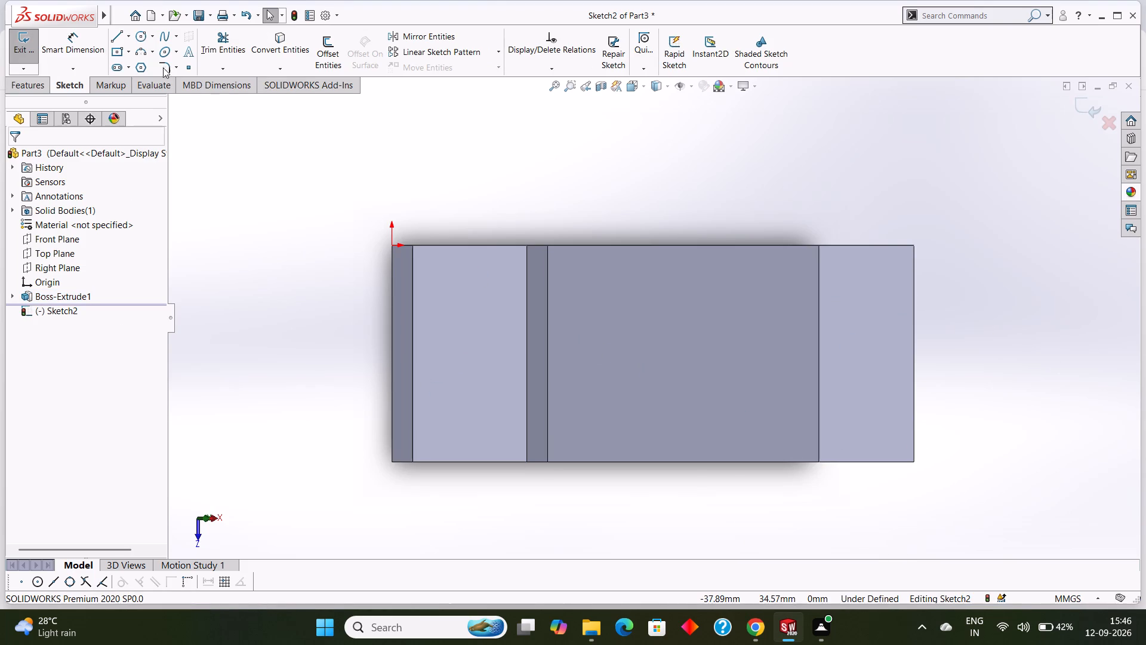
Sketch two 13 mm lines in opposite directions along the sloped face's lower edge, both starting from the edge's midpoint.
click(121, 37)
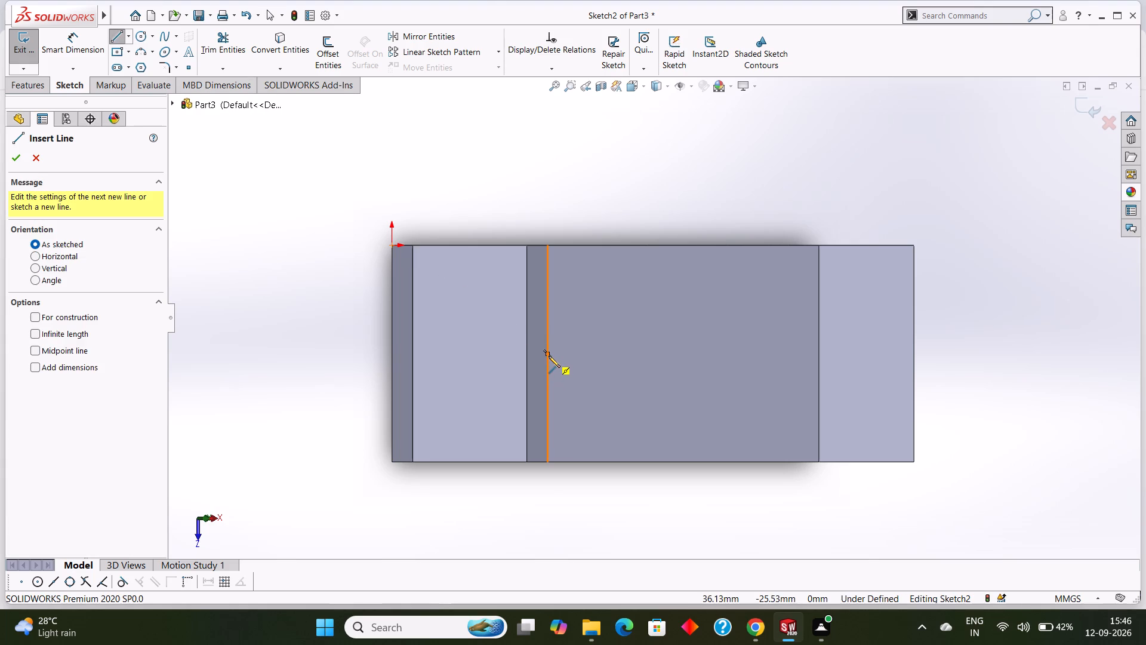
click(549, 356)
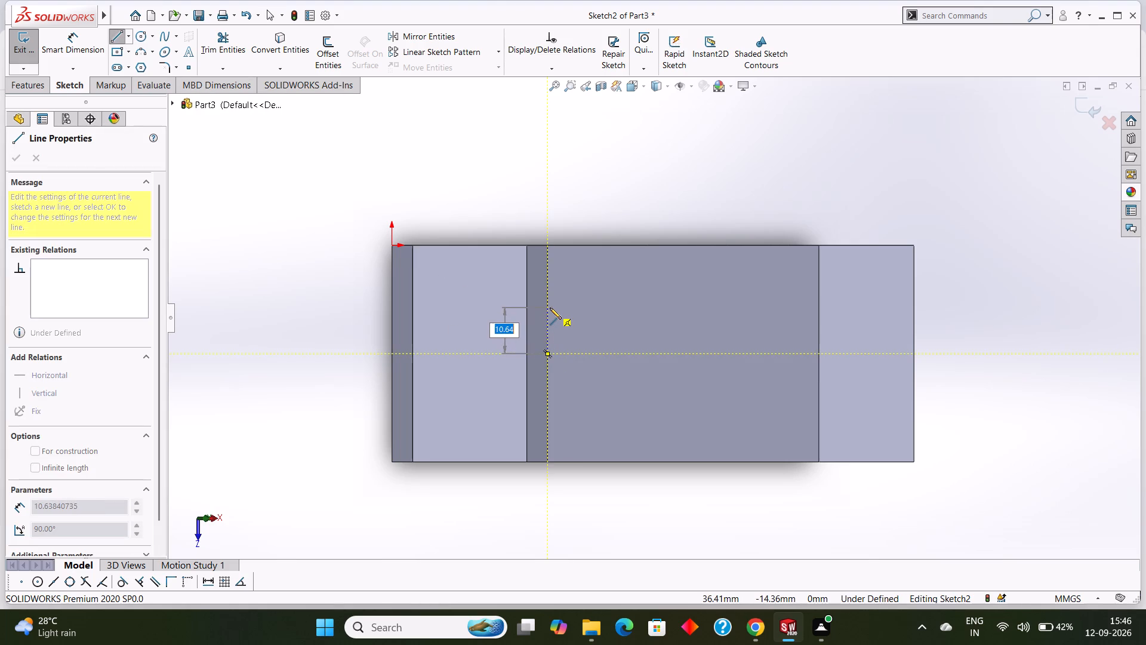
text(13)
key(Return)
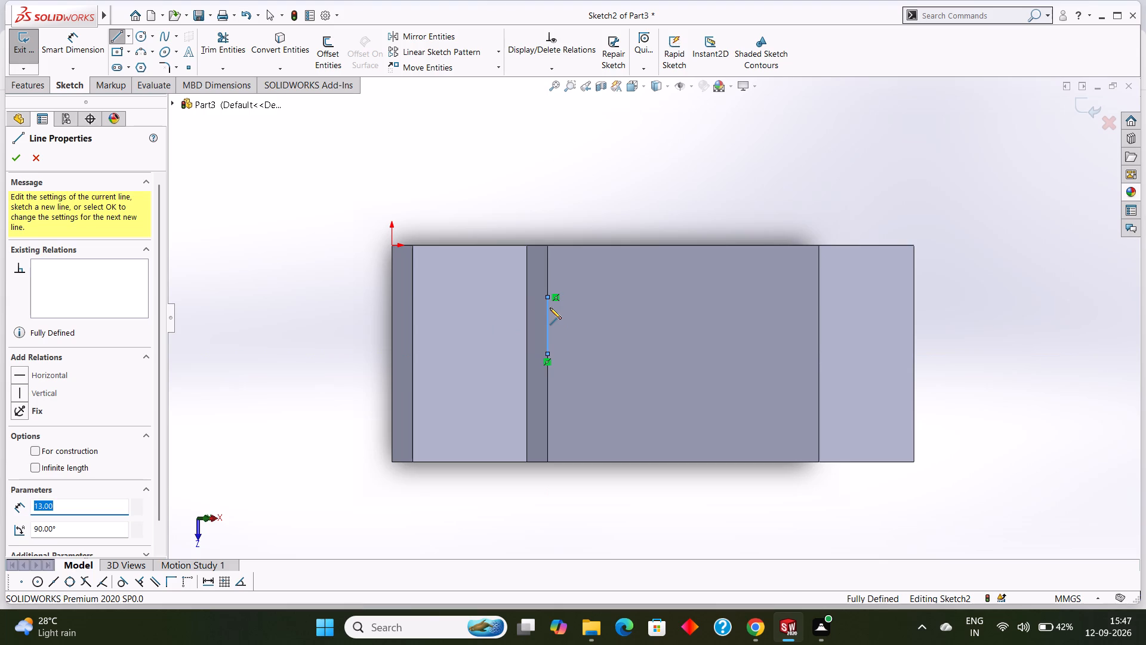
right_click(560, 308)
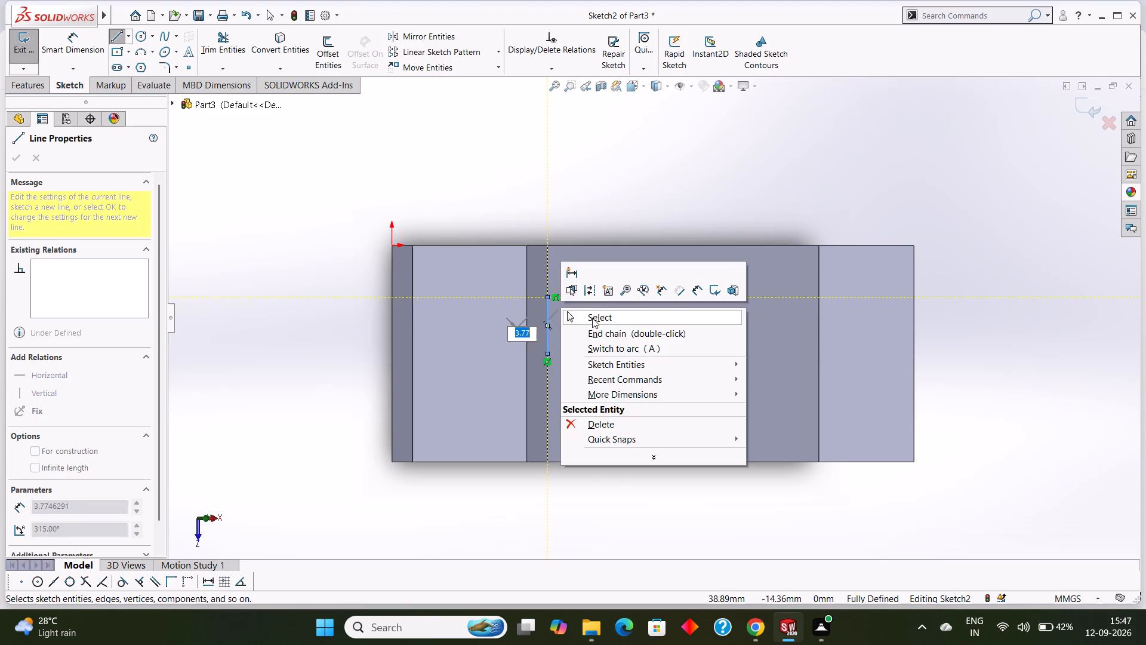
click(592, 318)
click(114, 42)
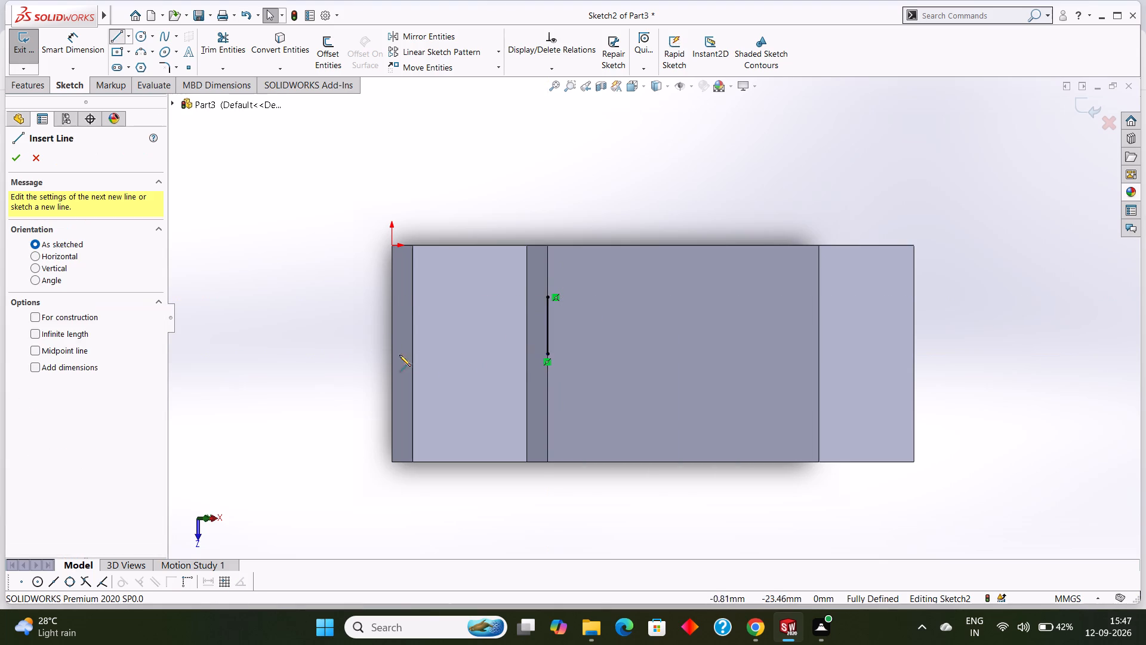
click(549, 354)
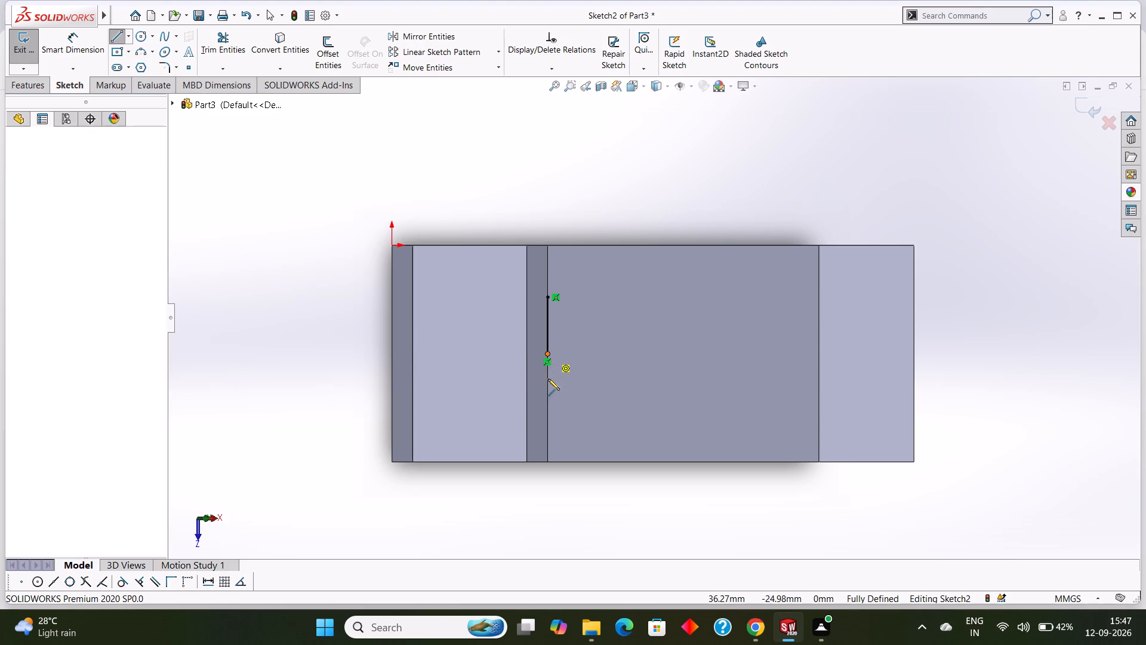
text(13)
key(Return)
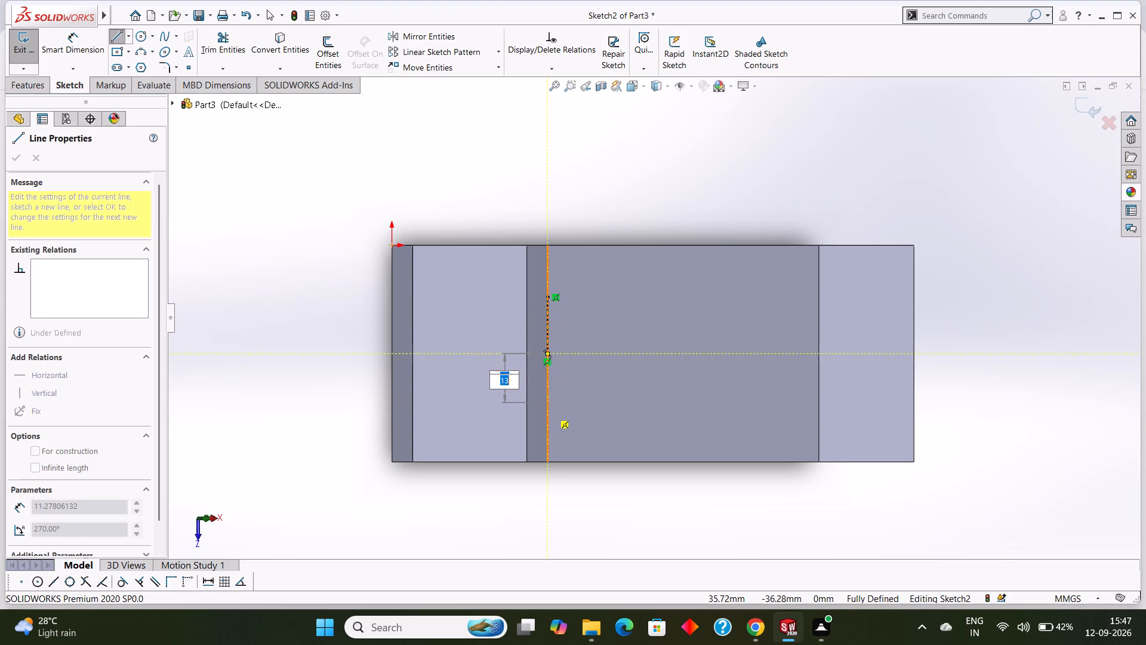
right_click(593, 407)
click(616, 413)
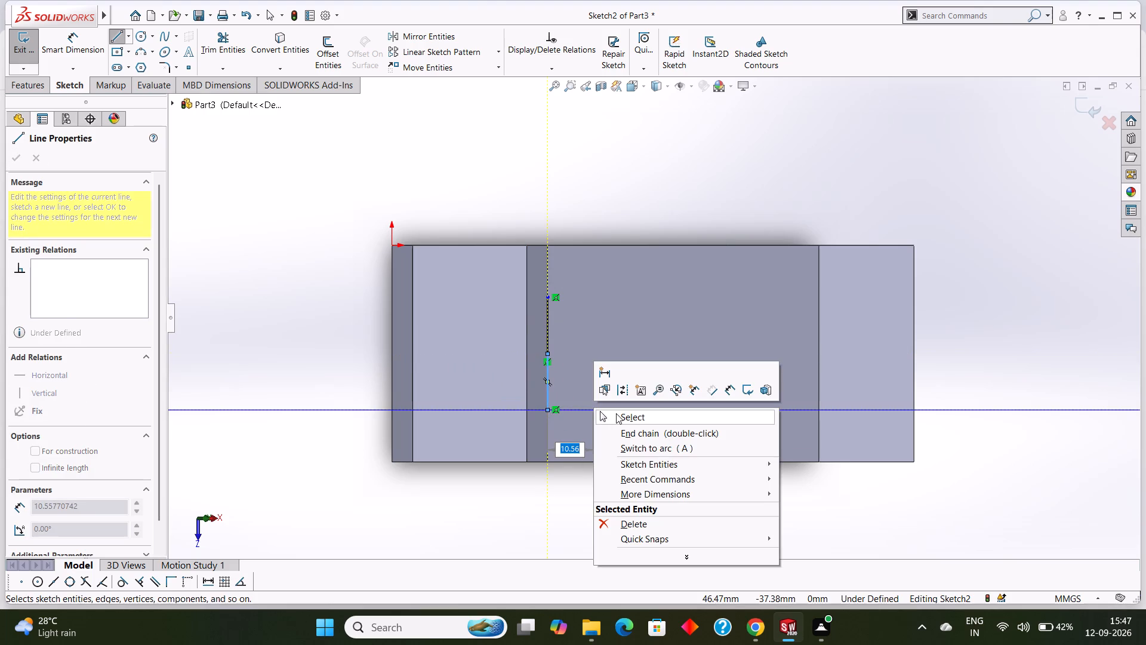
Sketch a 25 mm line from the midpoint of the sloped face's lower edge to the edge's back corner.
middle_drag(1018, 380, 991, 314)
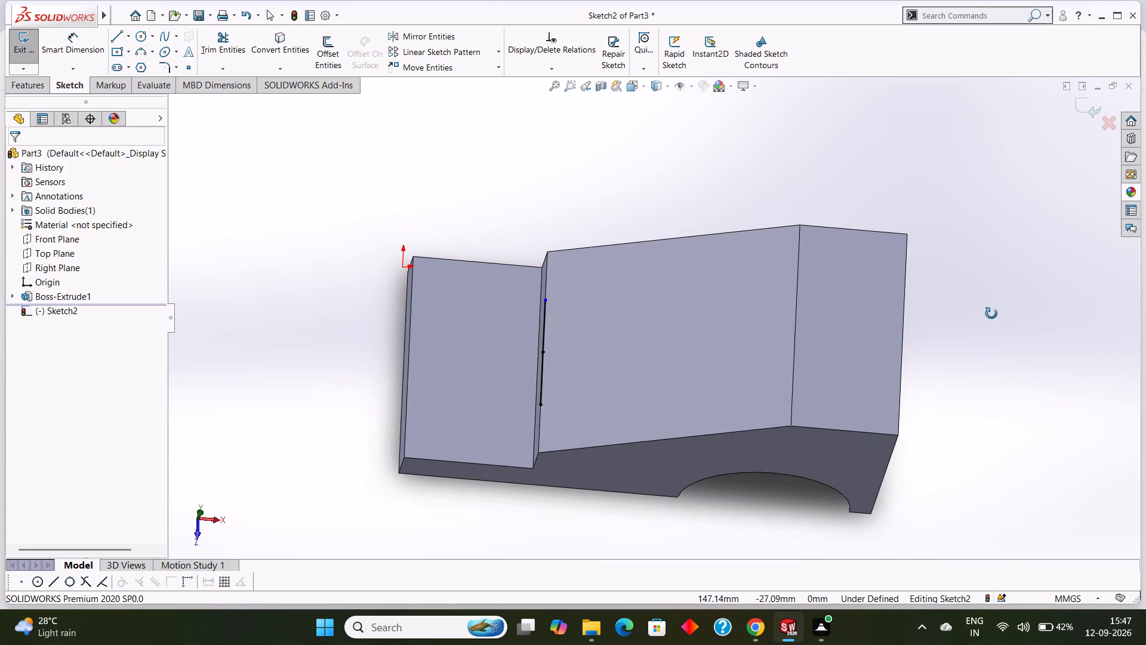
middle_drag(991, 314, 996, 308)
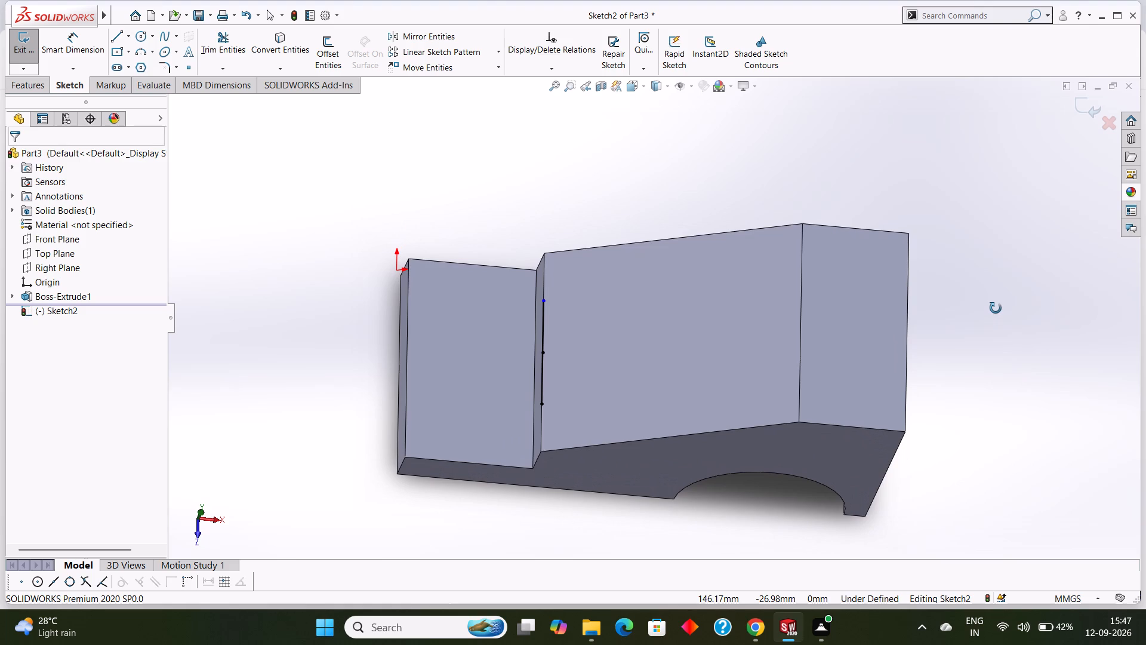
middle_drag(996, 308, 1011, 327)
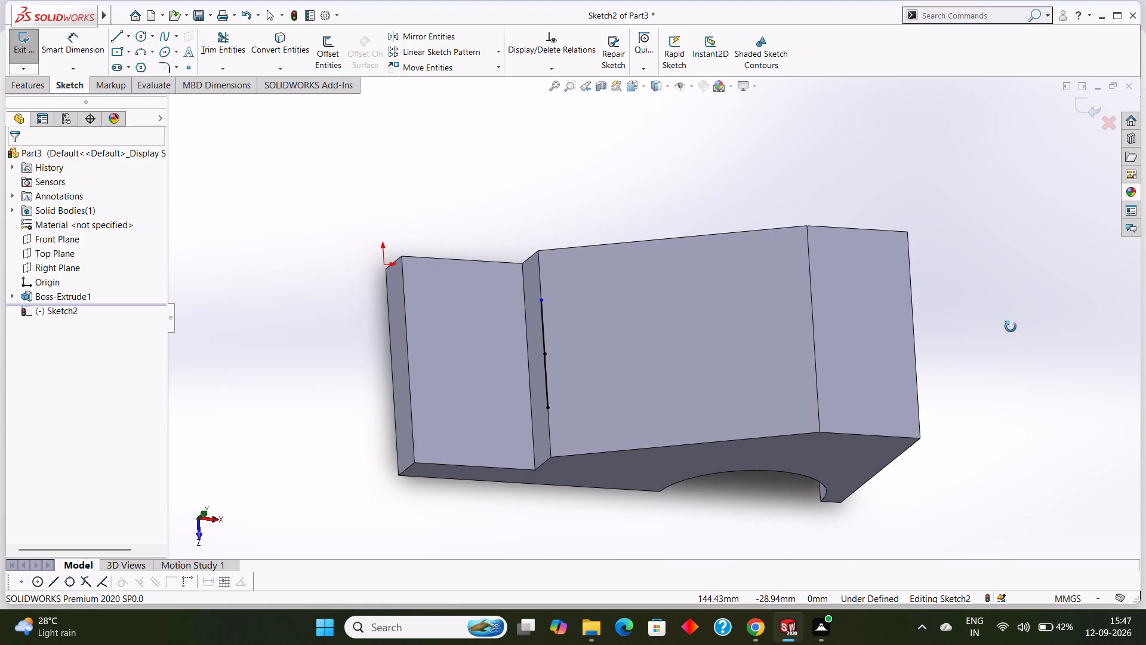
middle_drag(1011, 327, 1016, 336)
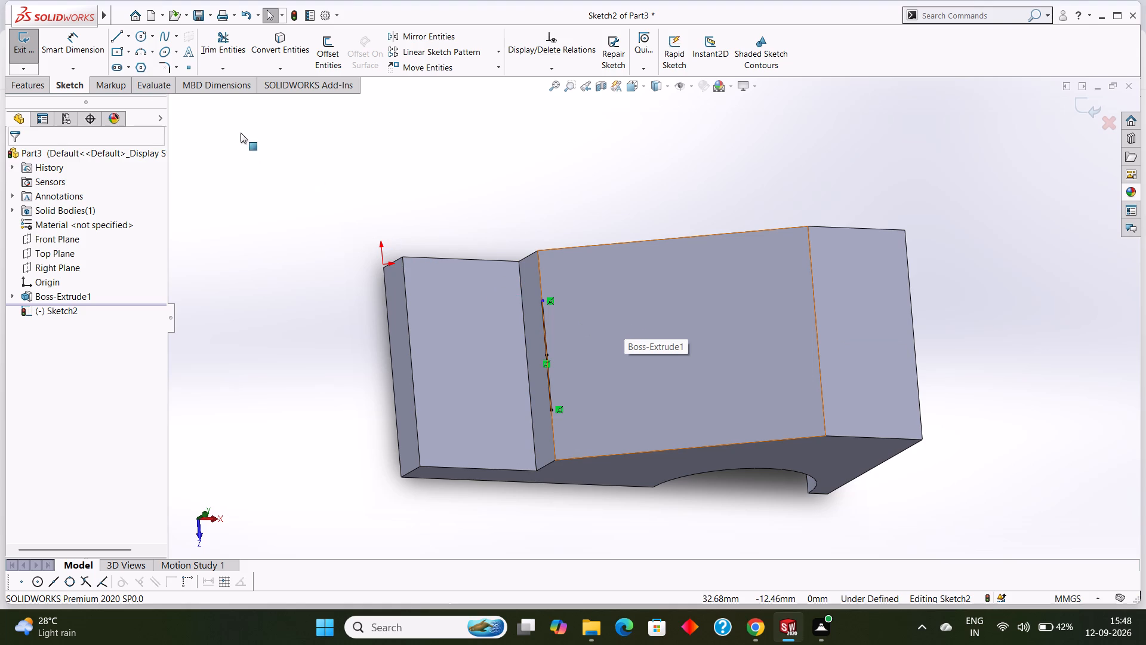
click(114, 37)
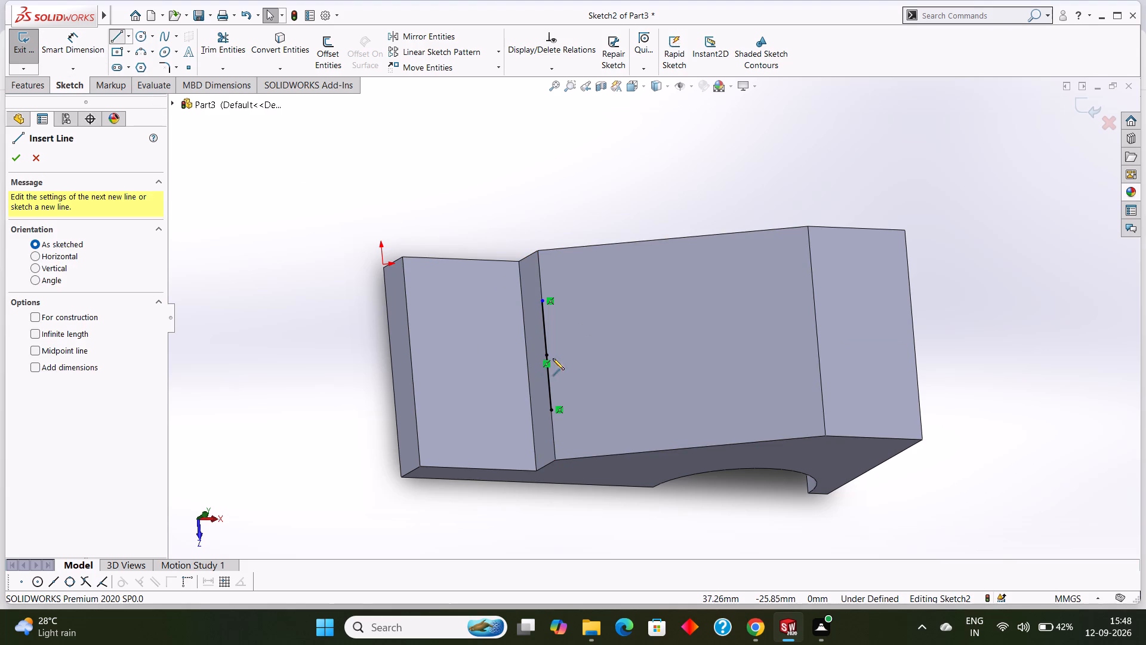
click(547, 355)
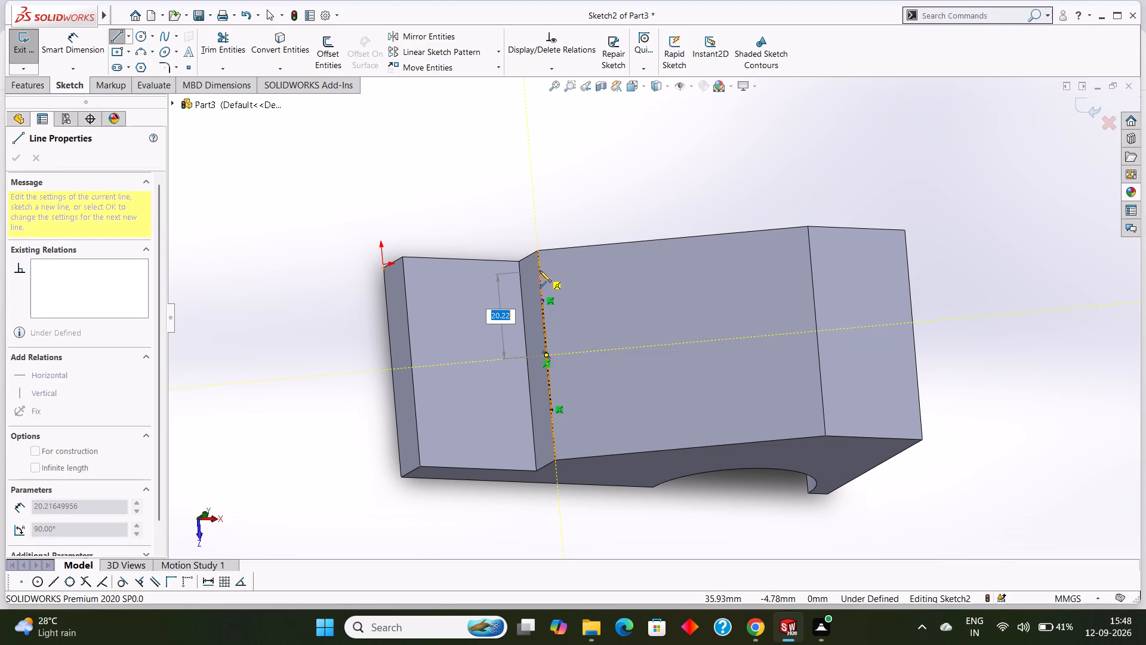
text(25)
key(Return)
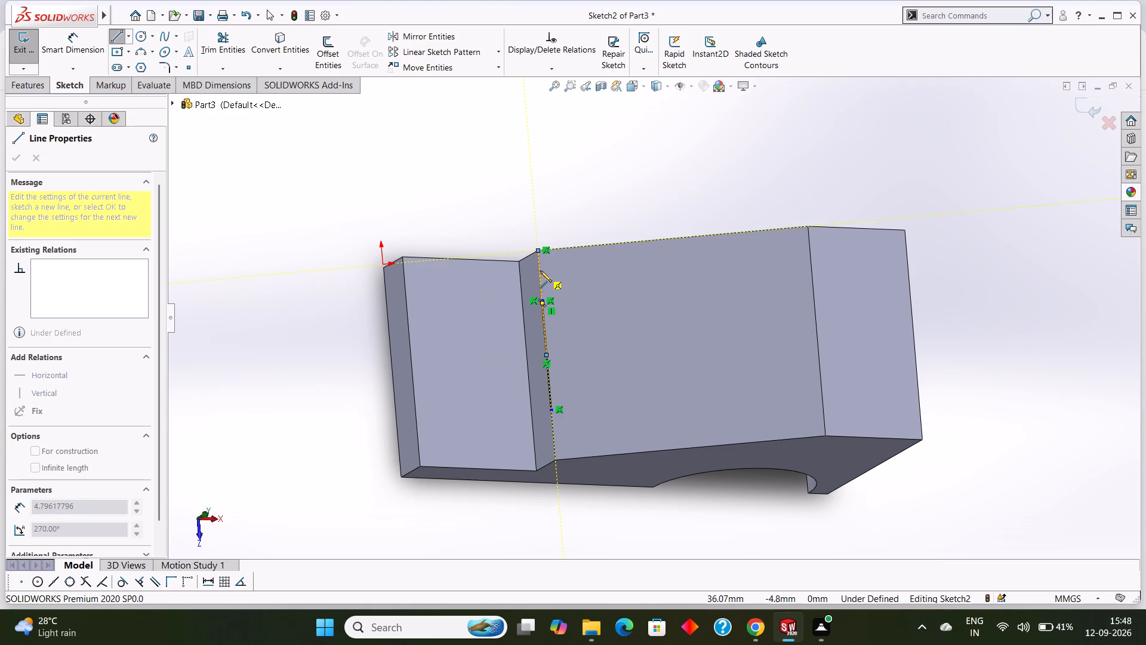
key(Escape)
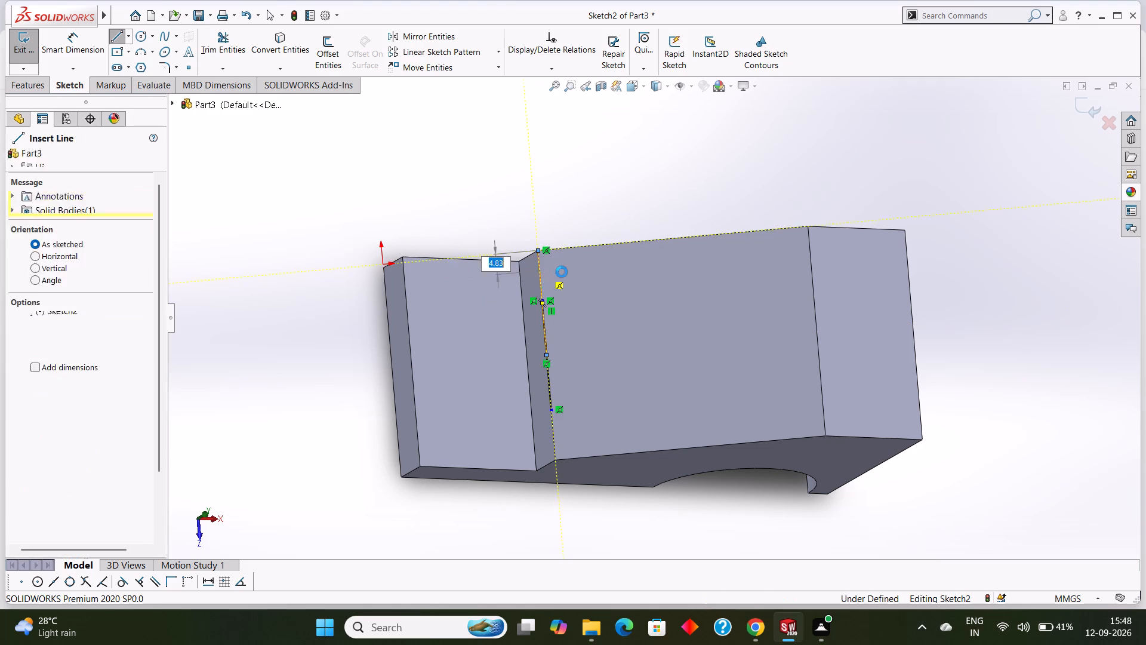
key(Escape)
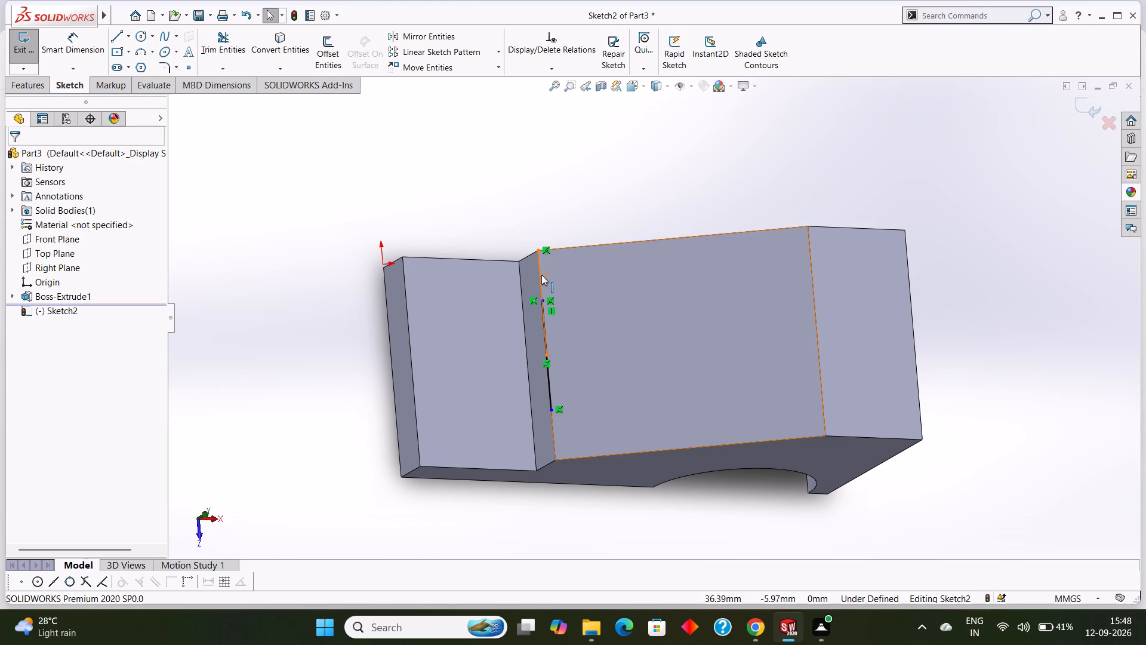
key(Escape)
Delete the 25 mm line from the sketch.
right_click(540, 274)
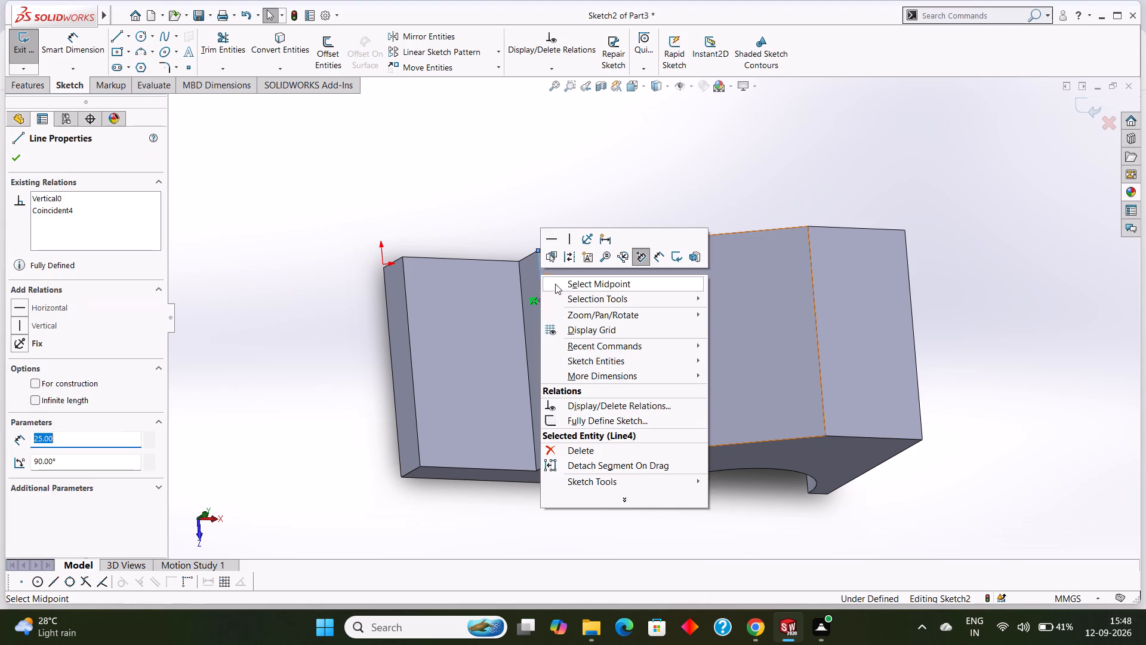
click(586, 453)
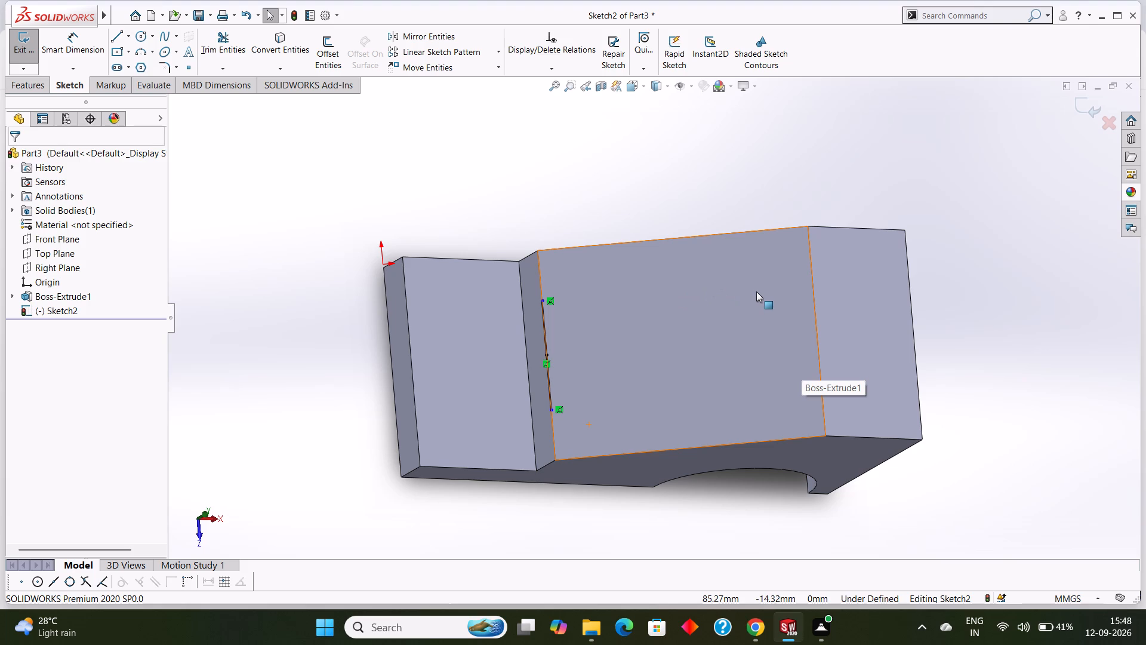
Delete the two 13 mm lines from the lower edge of the sloped face.
middle_drag(670, 327, 686, 328)
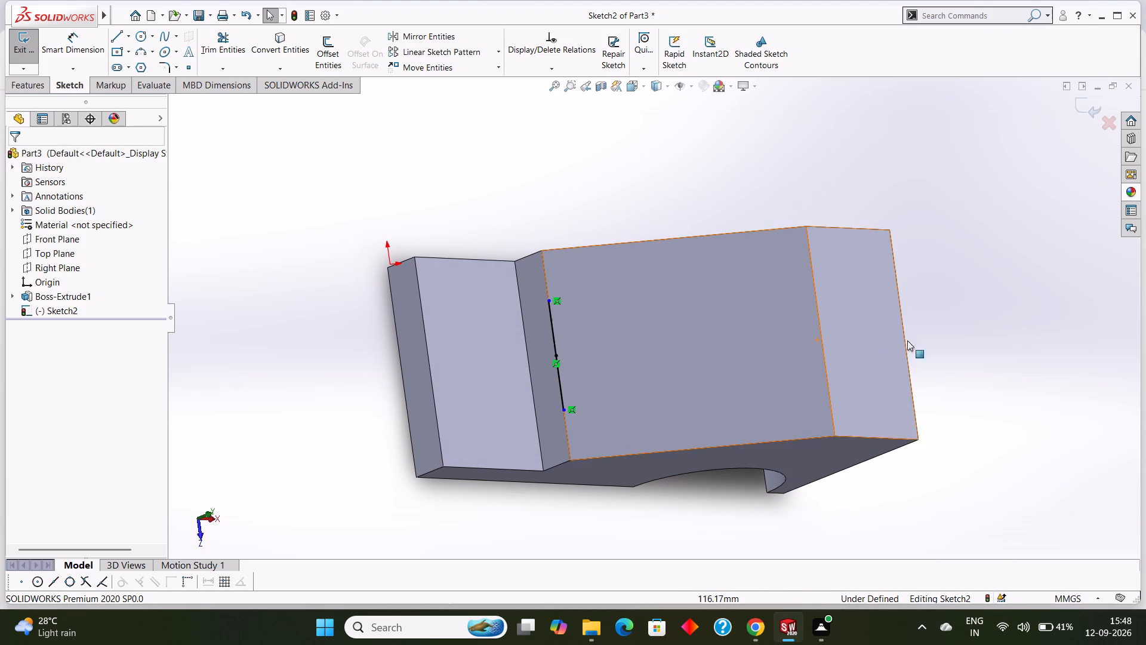
middle_drag(1008, 339, 962, 263)
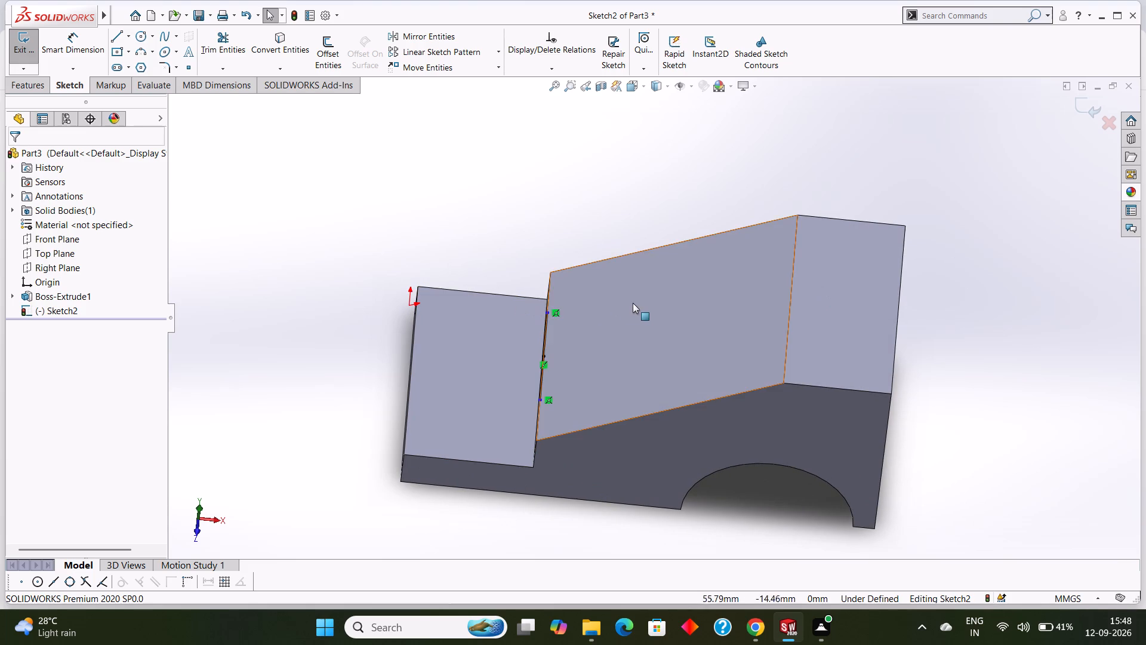
click(634, 303)
scroll(558, 346, down, 1)
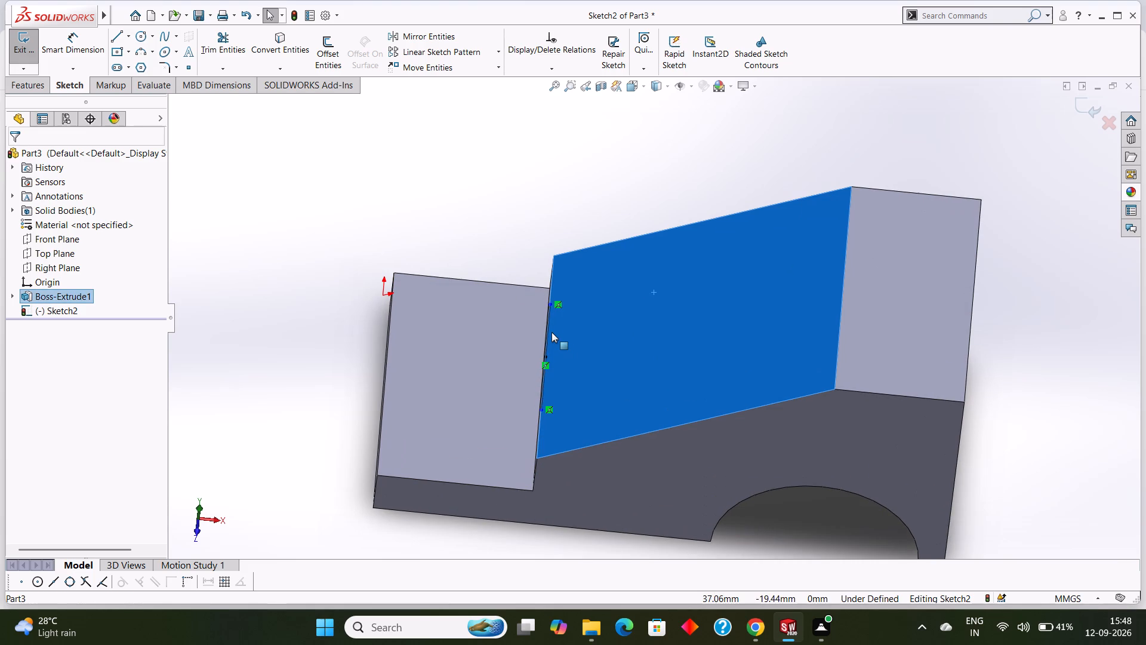
key(Escape)
right_click(548, 327)
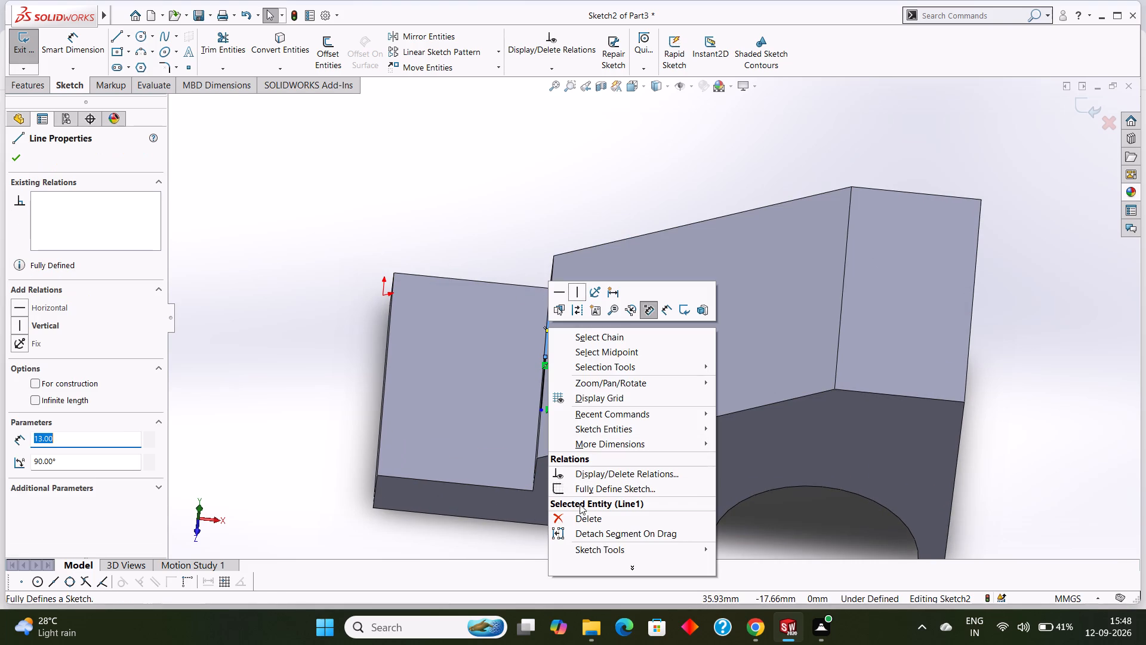
click(584, 513)
right_click(543, 376)
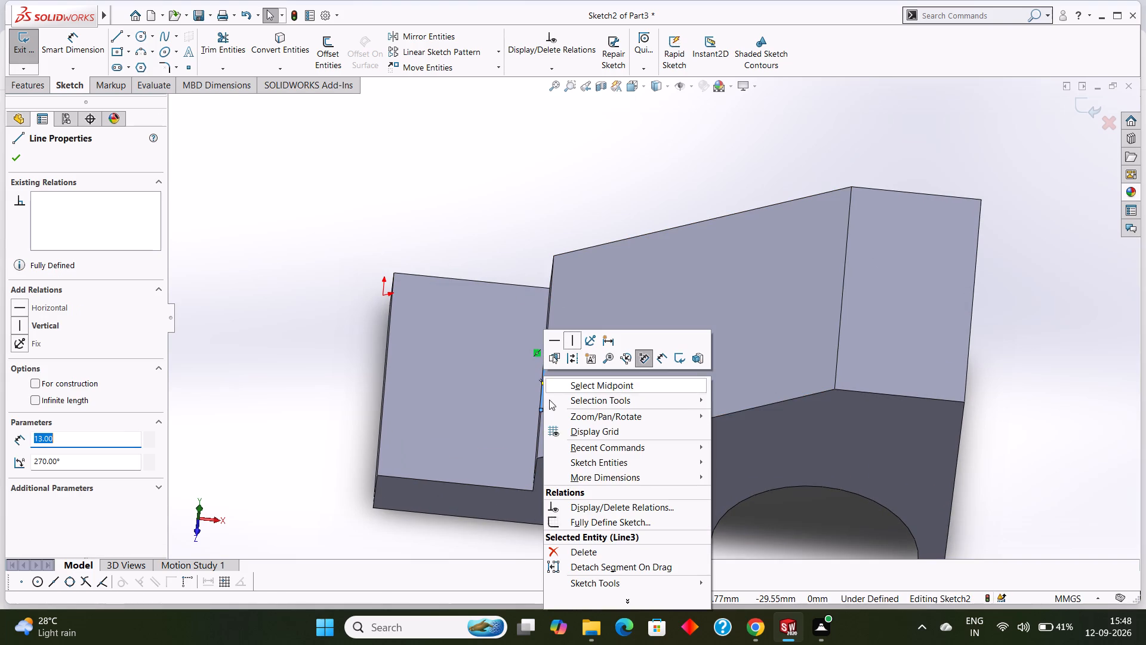
click(592, 552)
With the view normal to the sloped face, sketch a 12 mm line along its upper edge from the back corner.
click(711, 293)
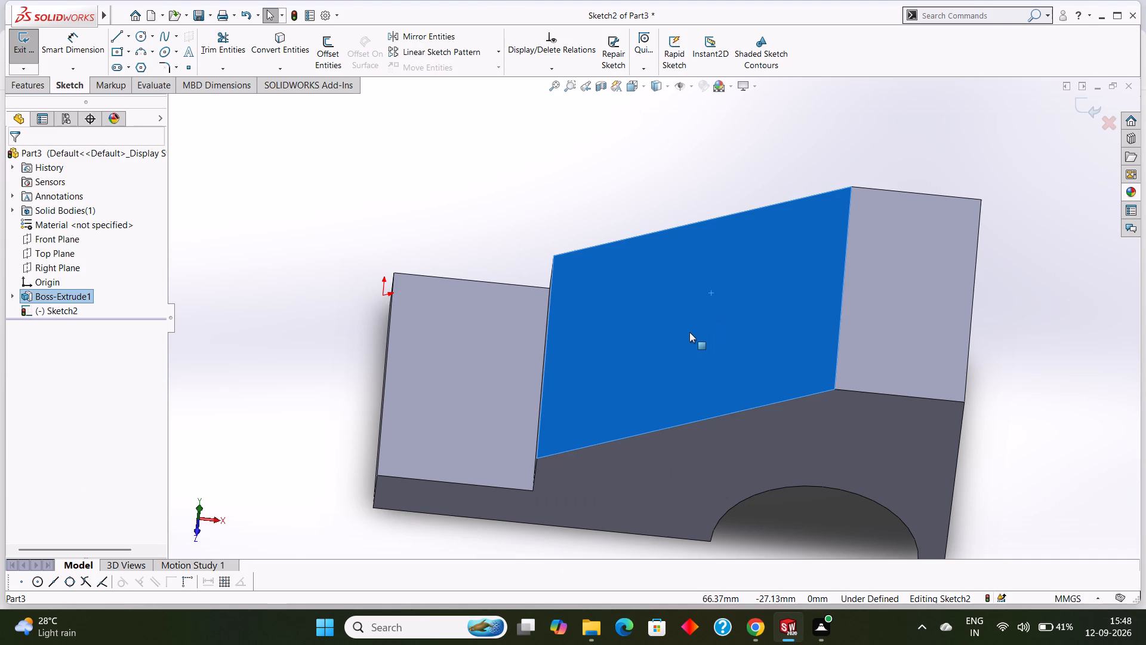
key(ctrl+8)
key(Escape)
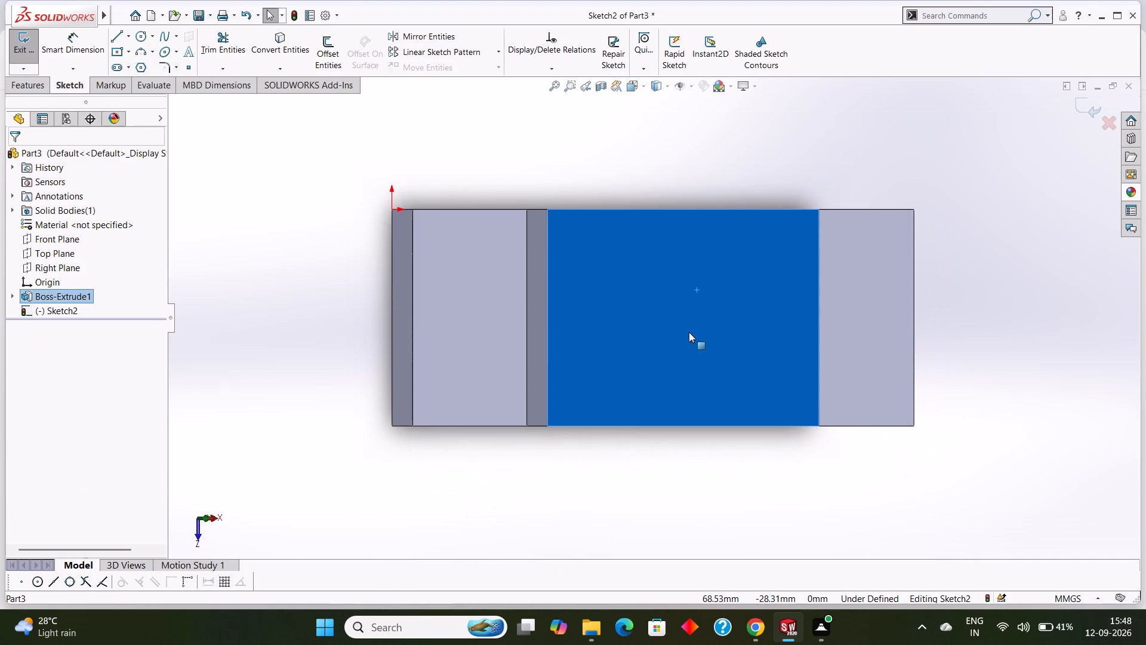
right_click(696, 297)
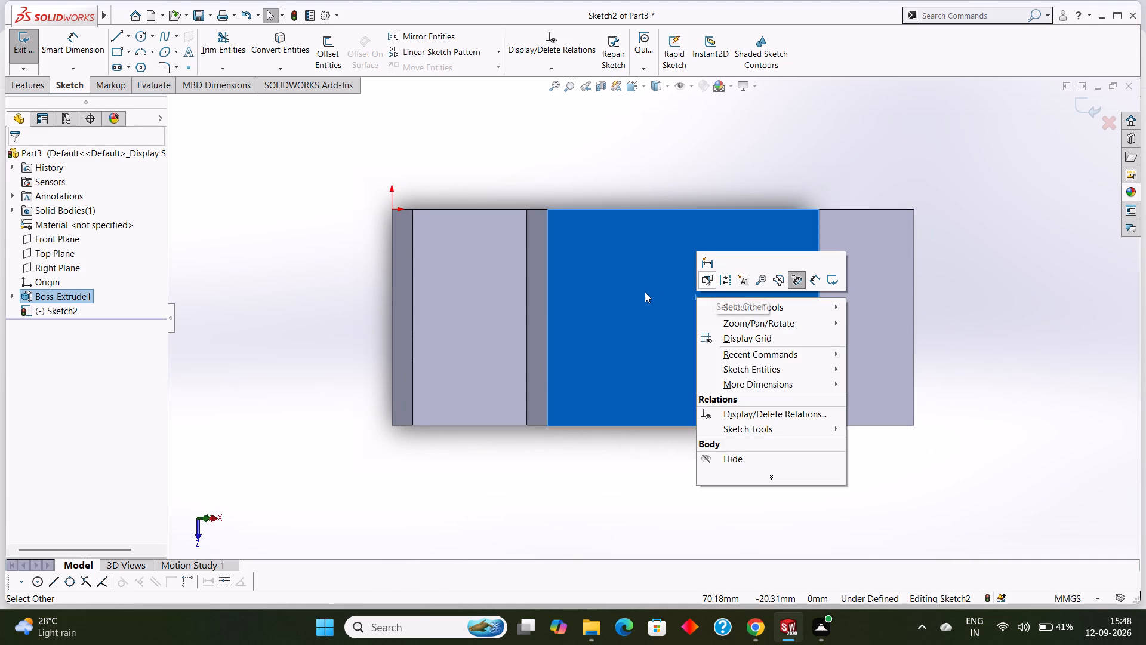
key(Escape)
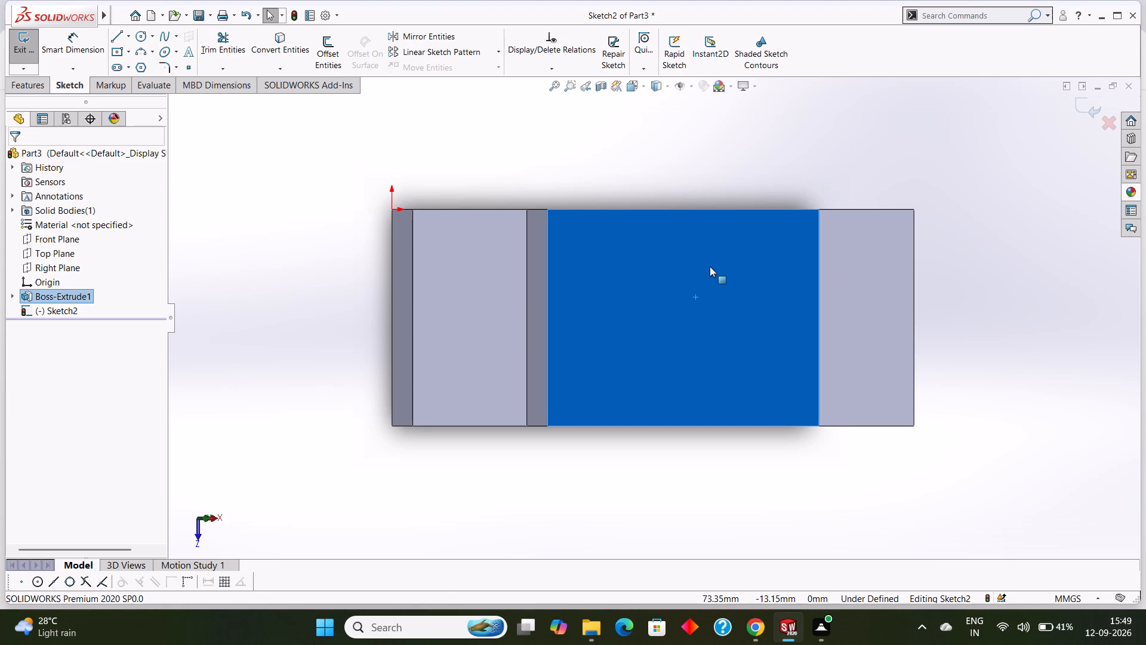
key(Escape)
key(Escape)
key(Escape)
key(Escape)
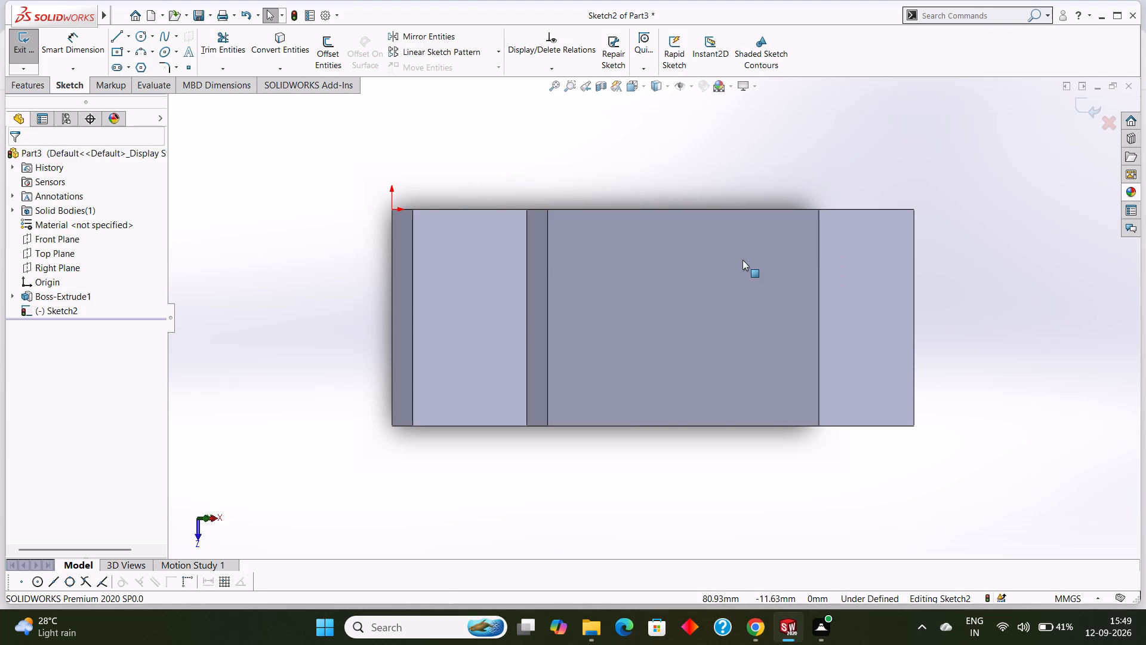
click(117, 39)
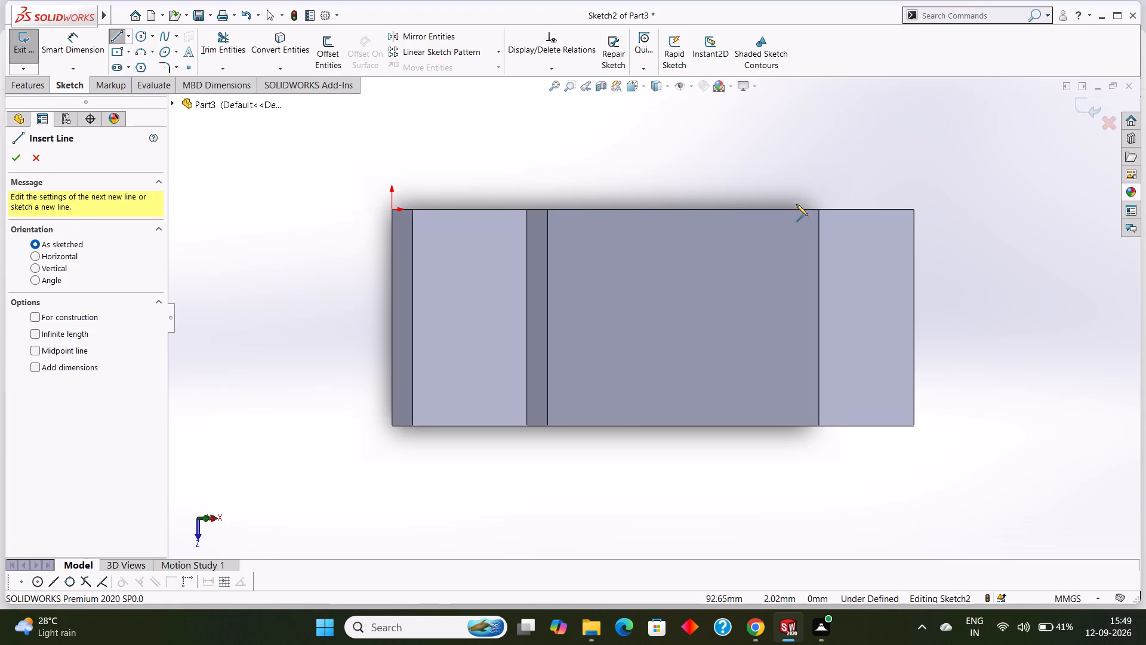
click(818, 209)
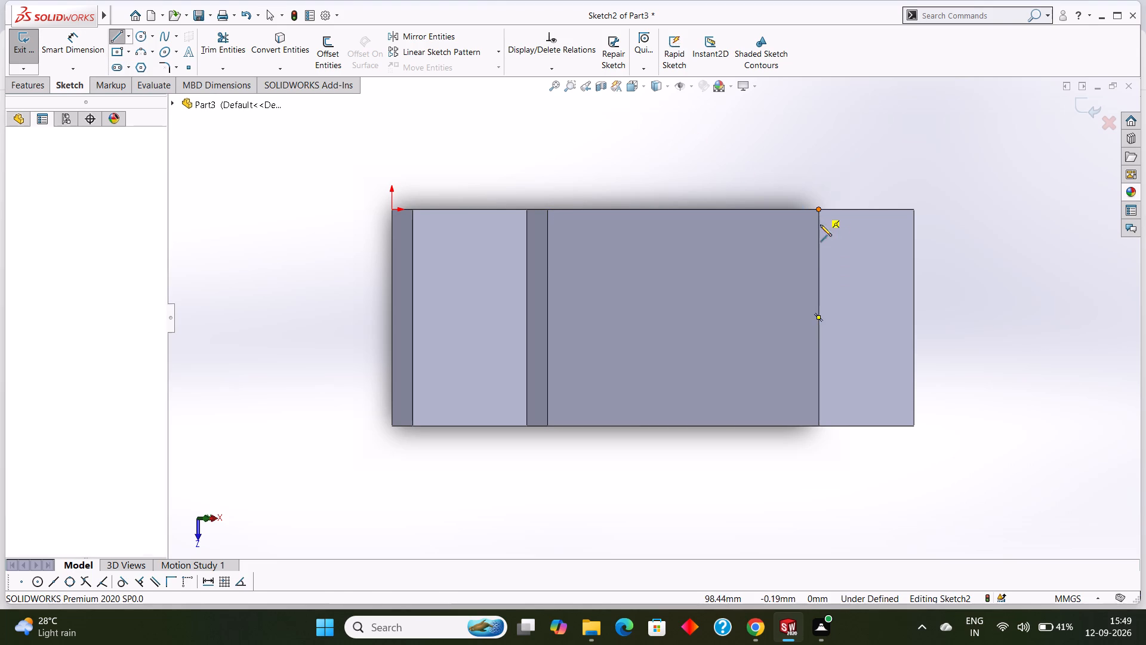
text(12)
key(Return)
right_click(730, 291)
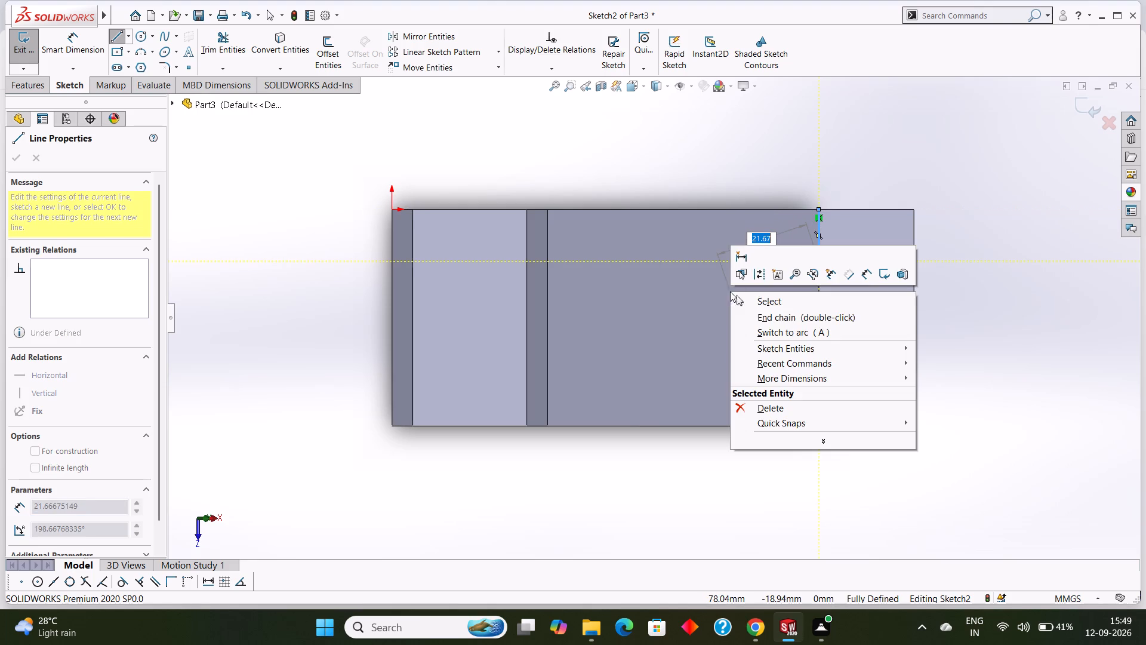
click(768, 300)
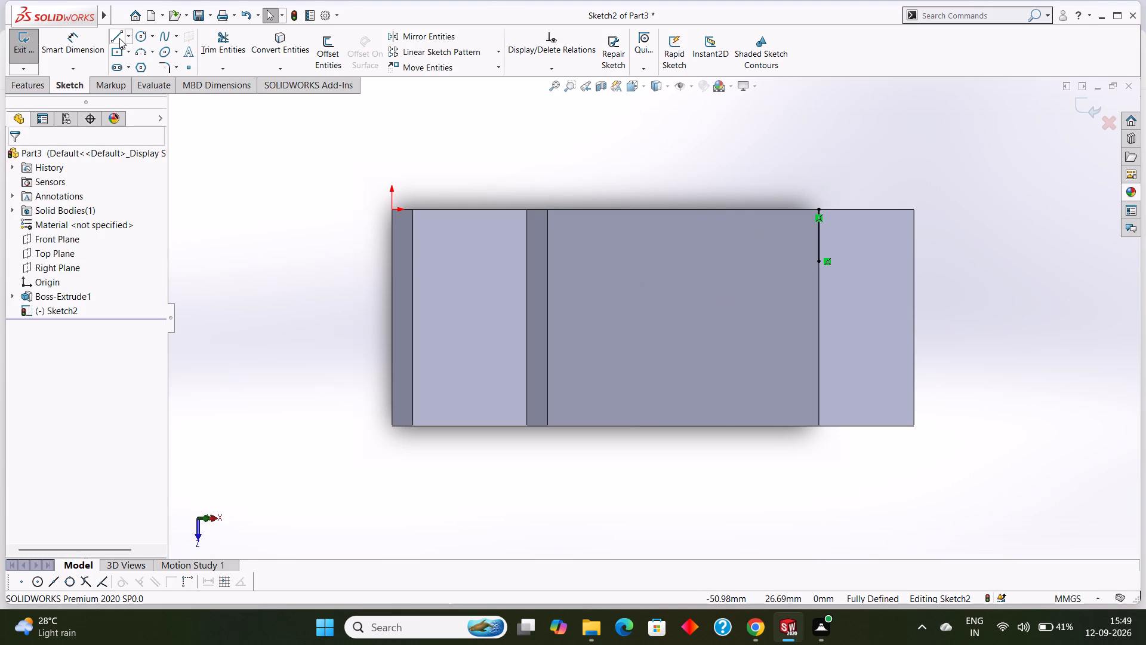
Sketch a 12 mm line along the sloped face's upper edge, starting from the front corner.
click(119, 38)
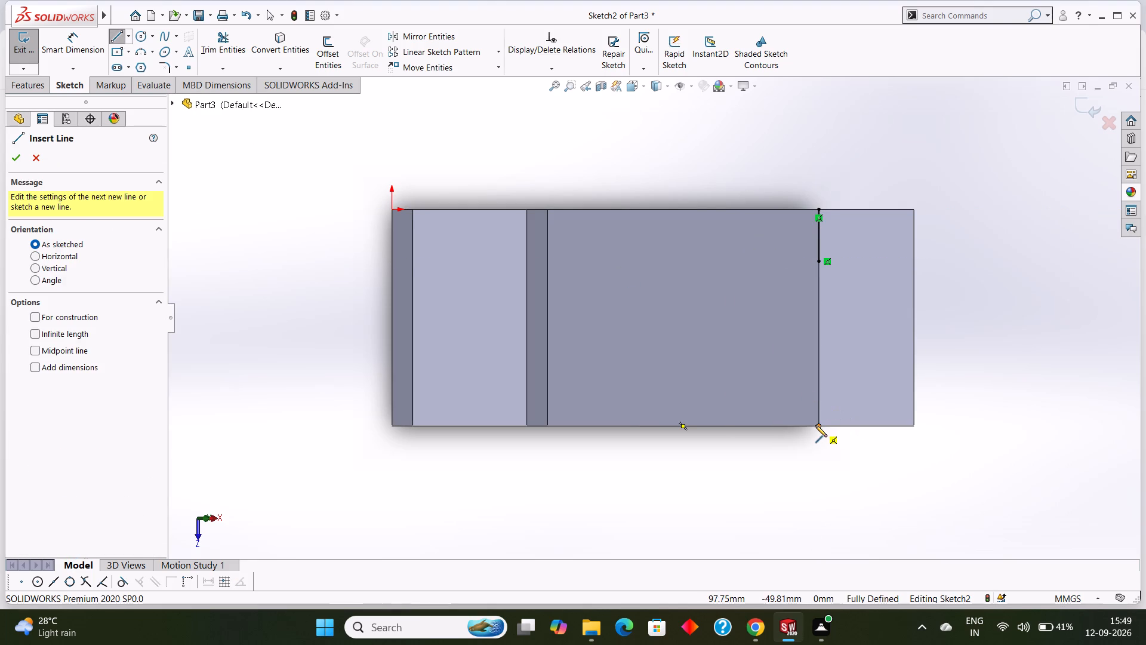
click(815, 425)
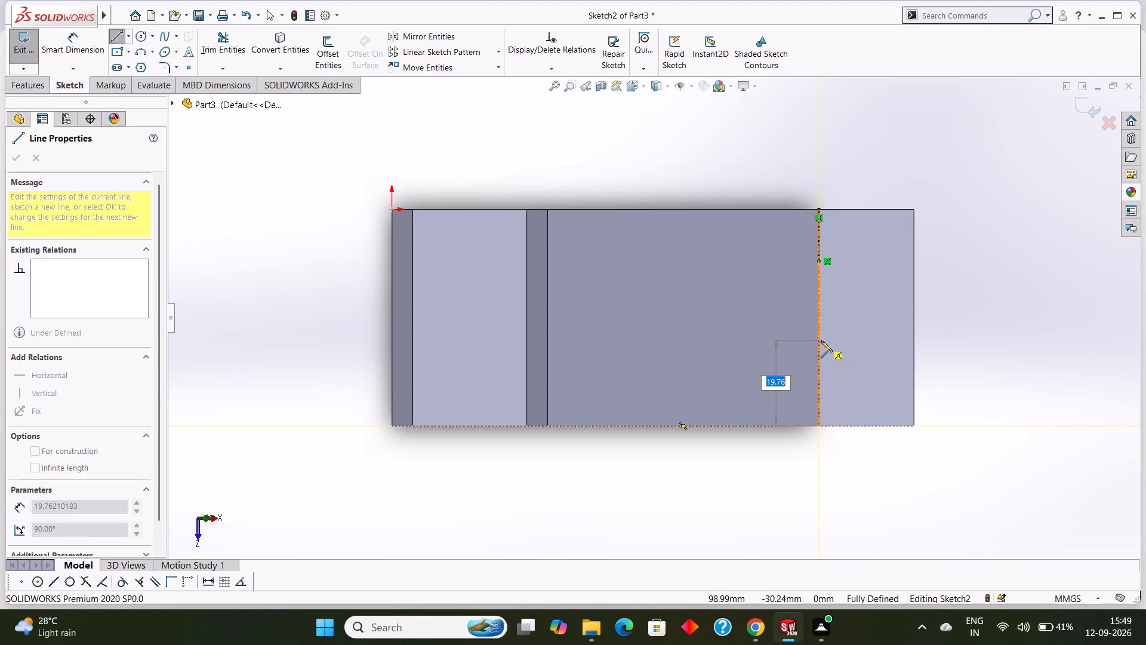
text(12)
key(Return)
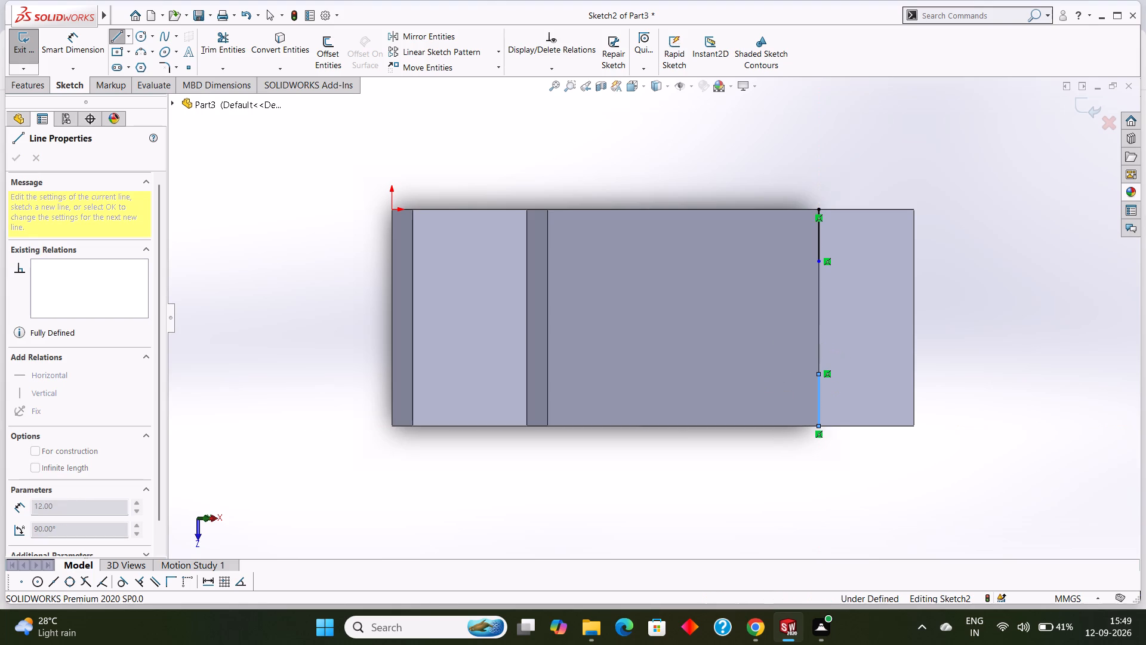
right_click(741, 327)
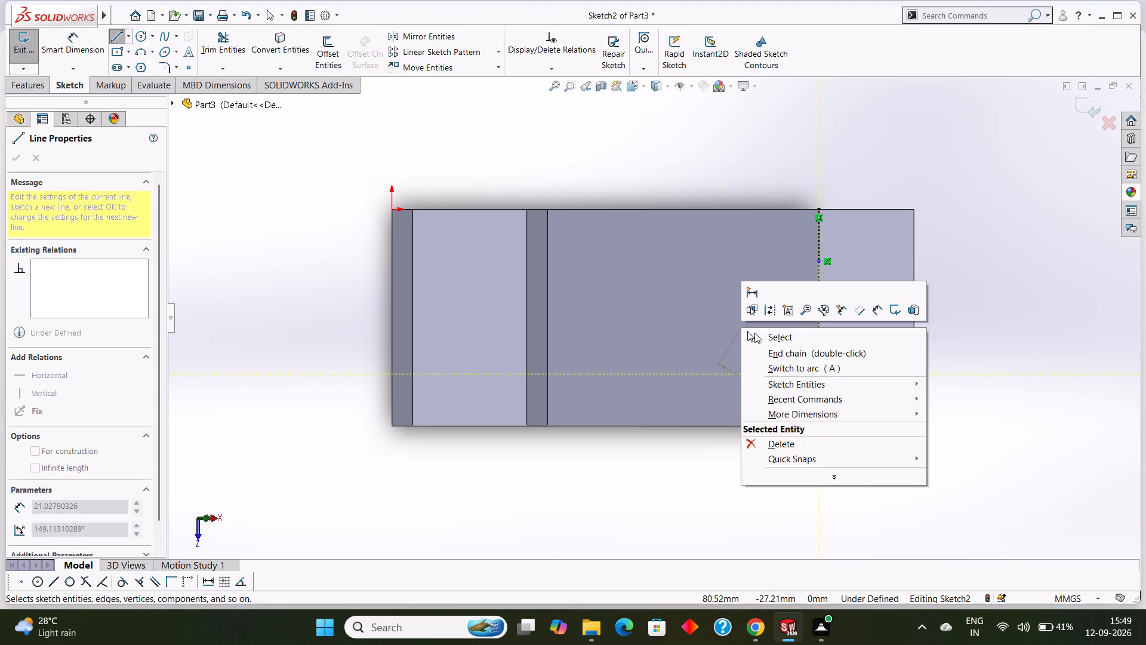
click(754, 333)
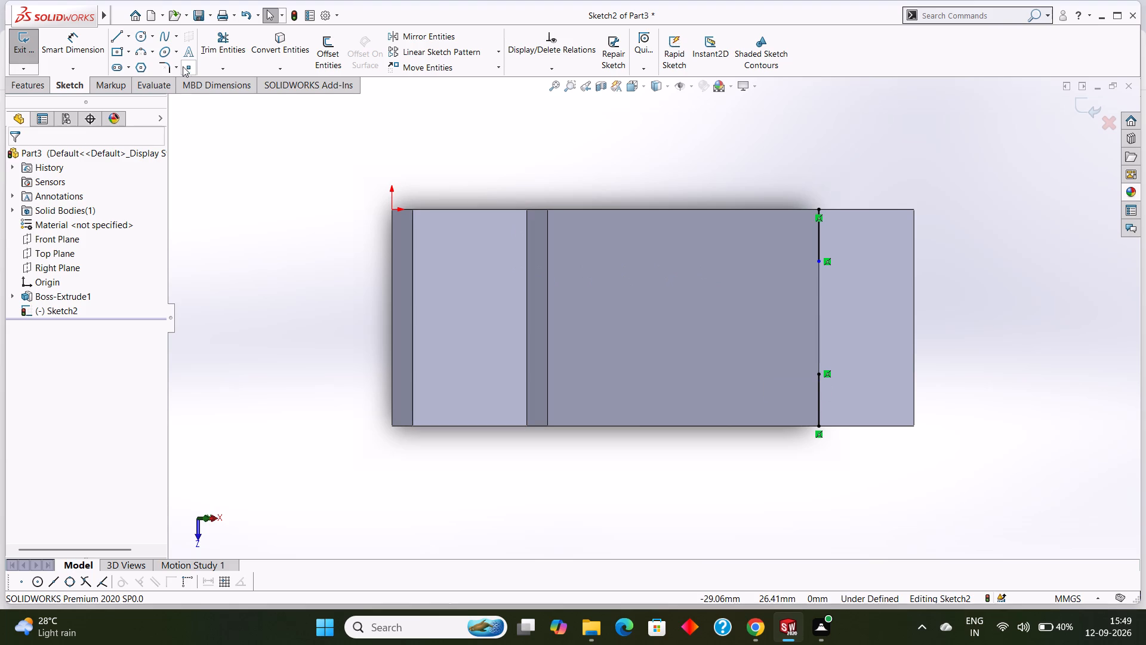
Sketch a 12 mm line along the sloped face's lower edge, starting from the back corner.
click(128, 36)
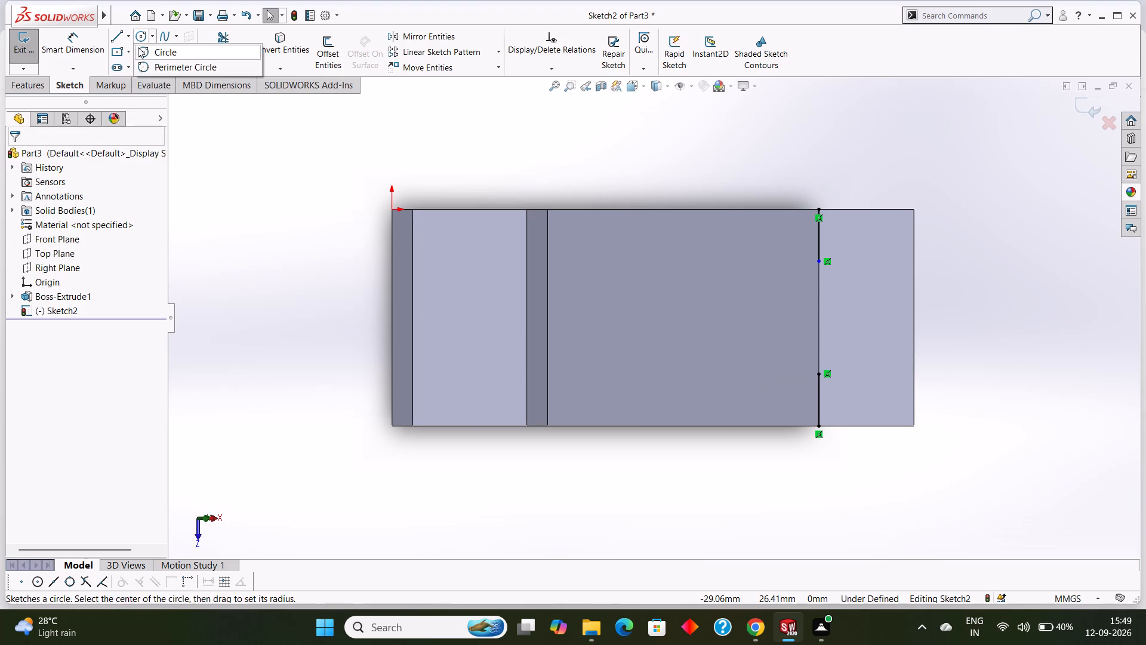
click(128, 50)
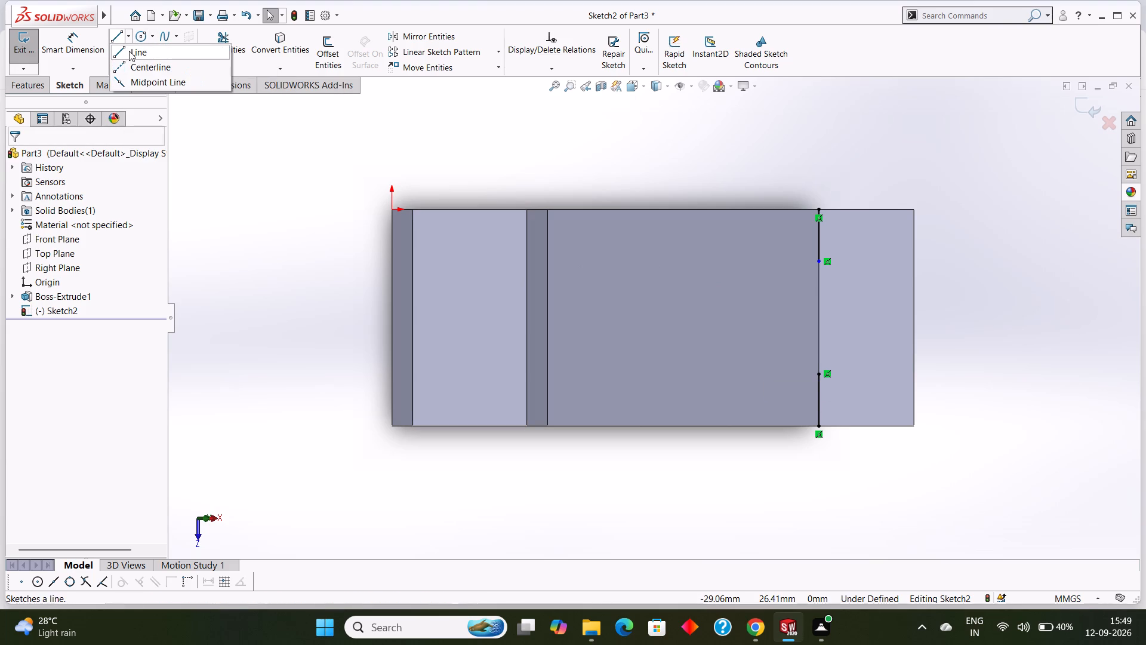
click(549, 209)
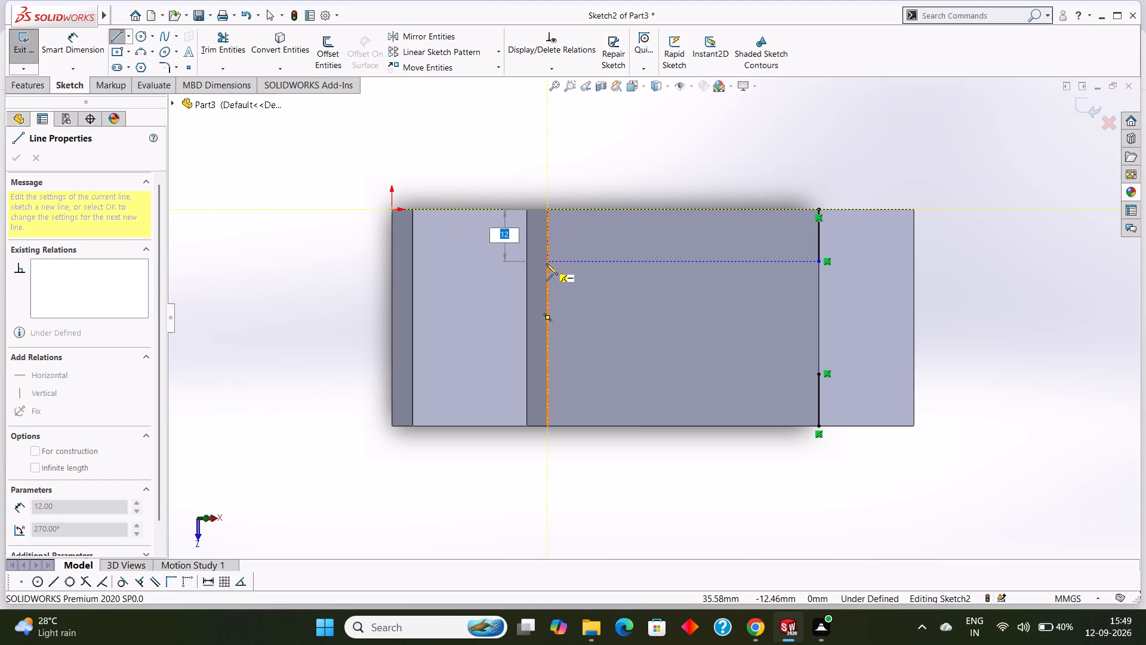
text(12)
key(Return)
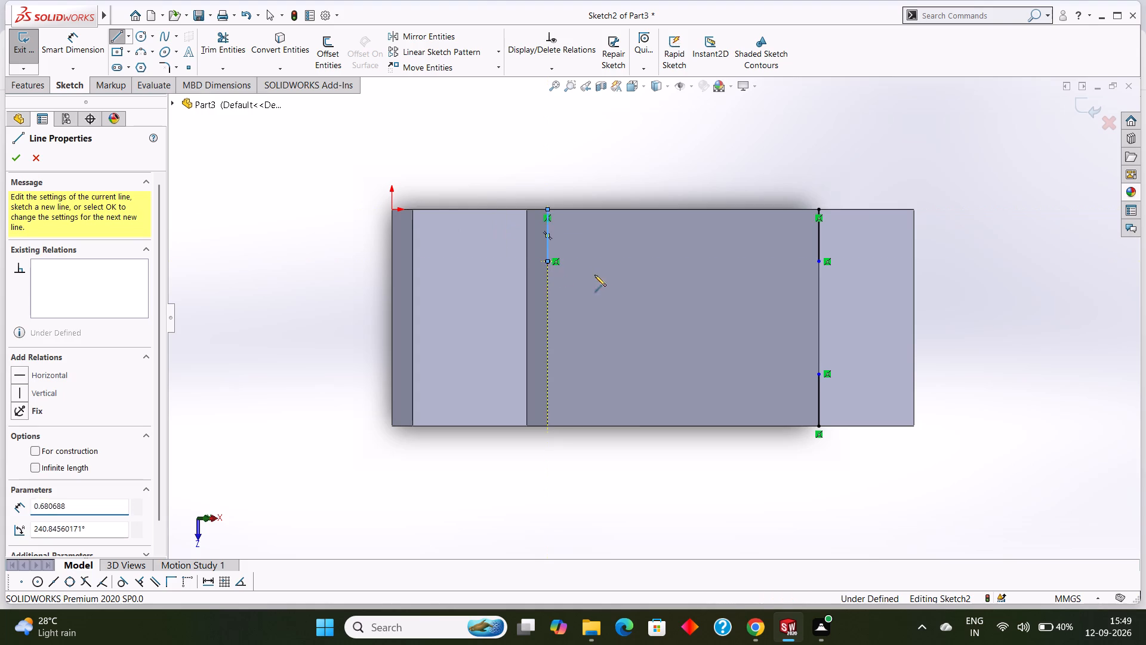
right_click(605, 275)
click(629, 282)
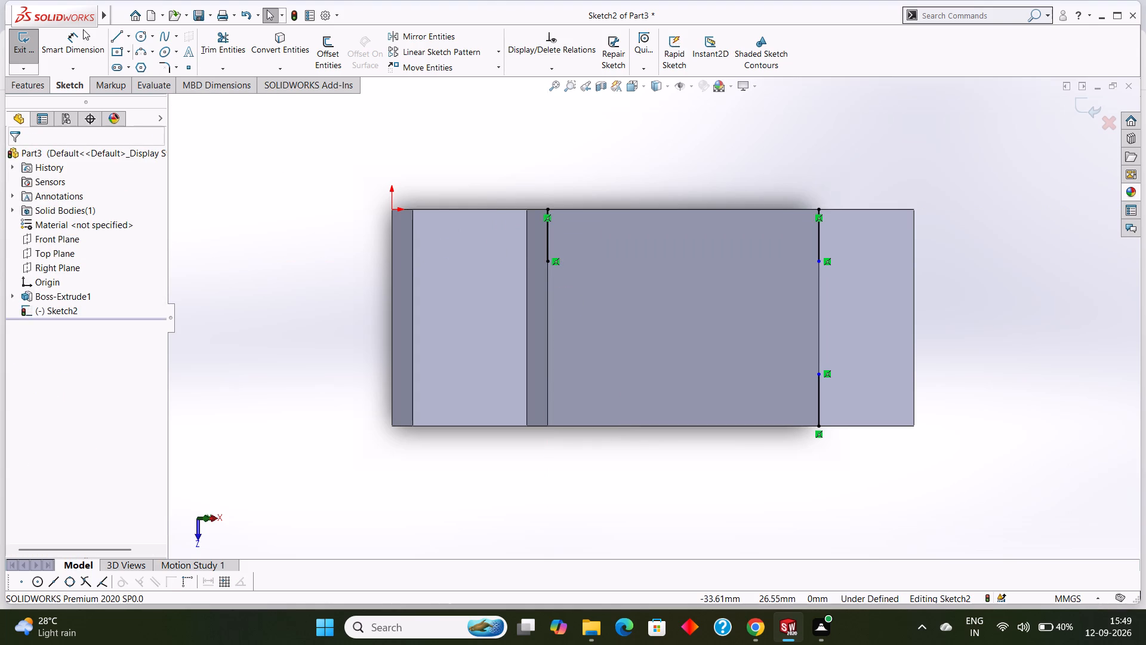
Sketch a 12 mm line along the sloped face's lower edge, starting from the front corner.
click(110, 35)
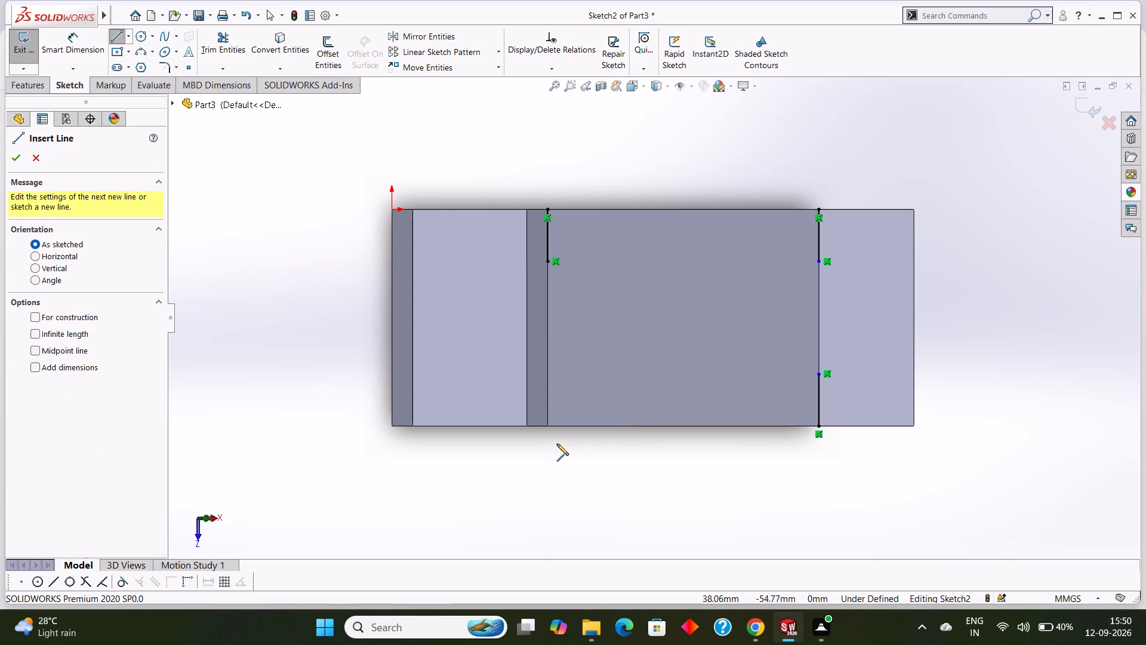
click(546, 425)
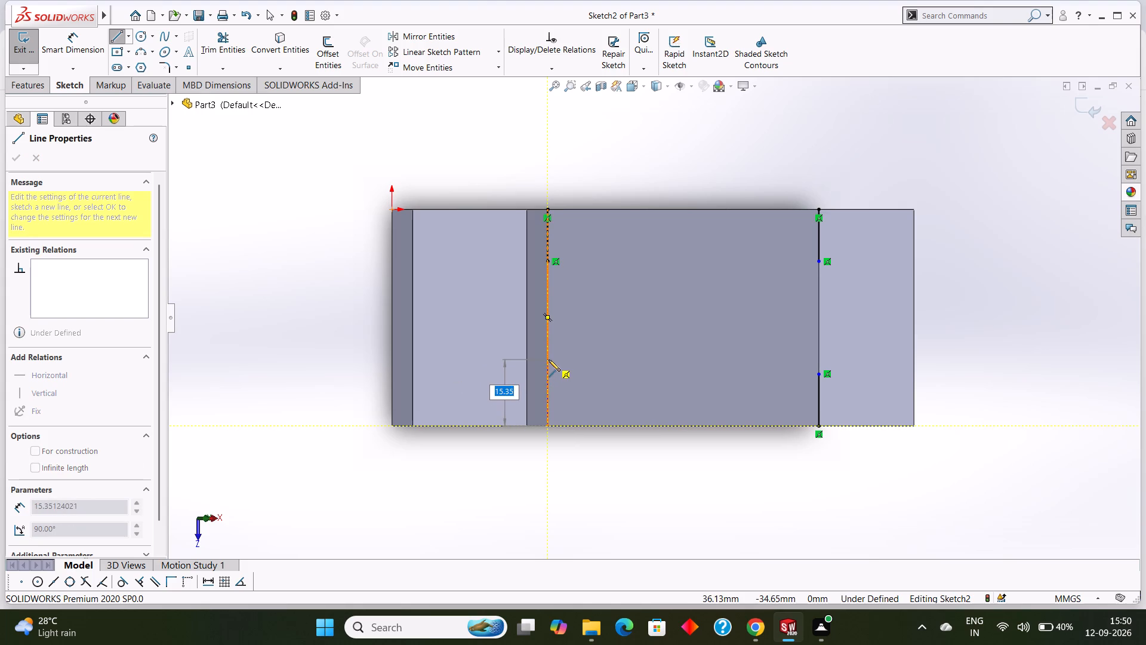
text(12)
key(Return)
right_click(684, 336)
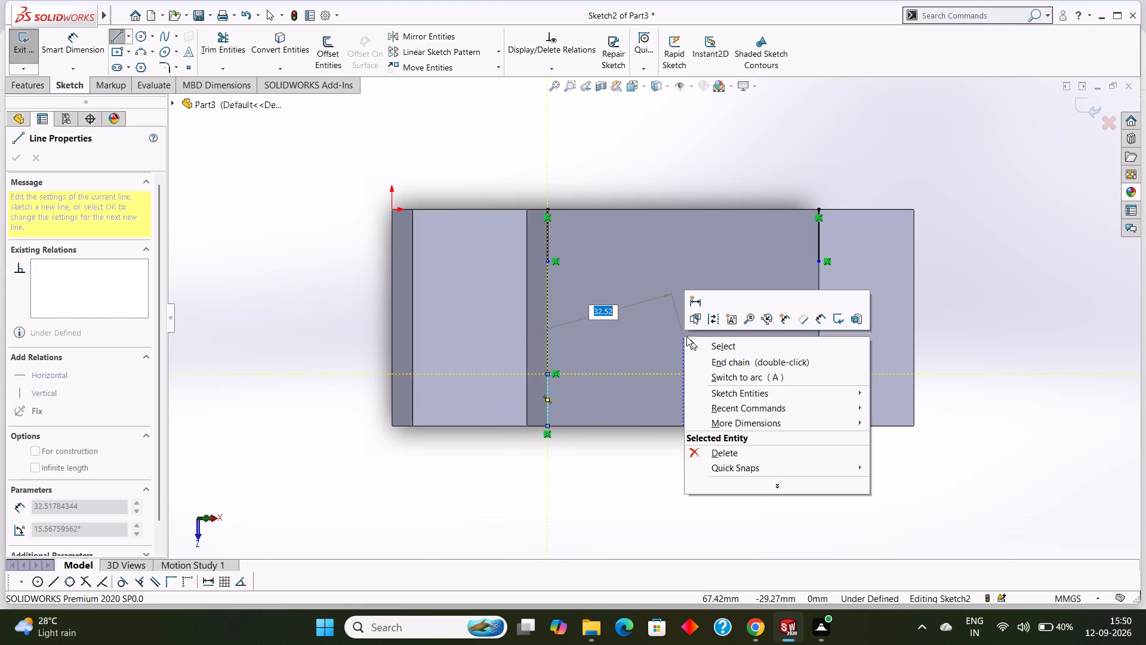
click(713, 343)
Sketch a horizontal line about 62.65 mm long across the sloped face, joining the free ends of the two back 12 mm lines.
scroll(960, 495, down, 1)
middle_drag(977, 493, 955, 387)
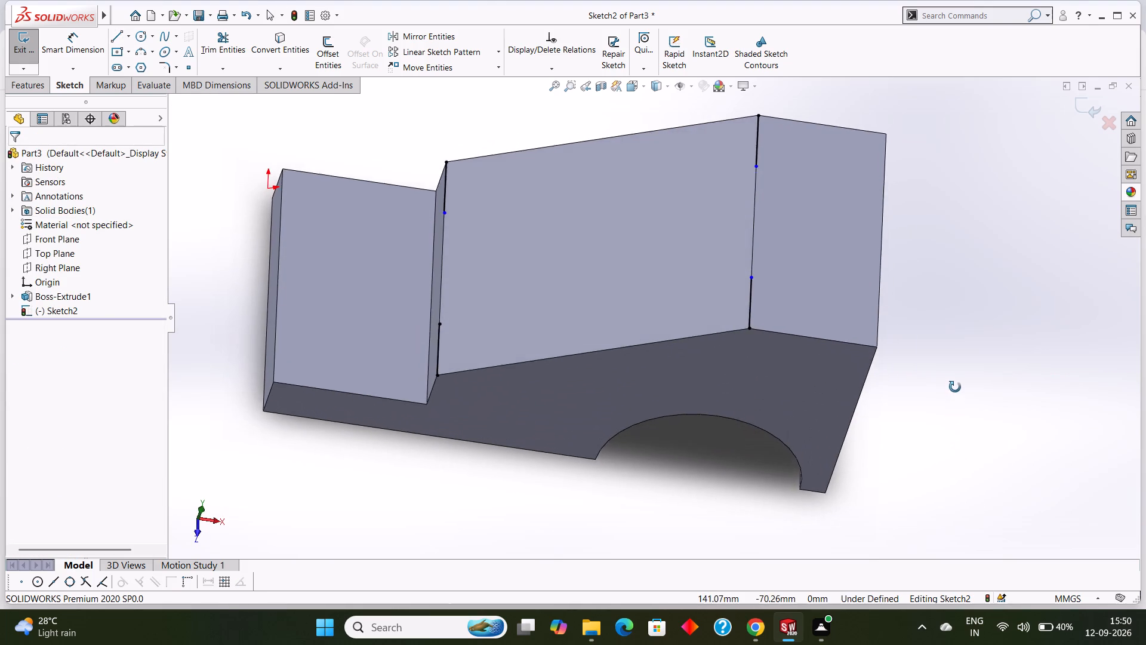
middle_drag(955, 387, 956, 383)
scroll(956, 383, up, 1)
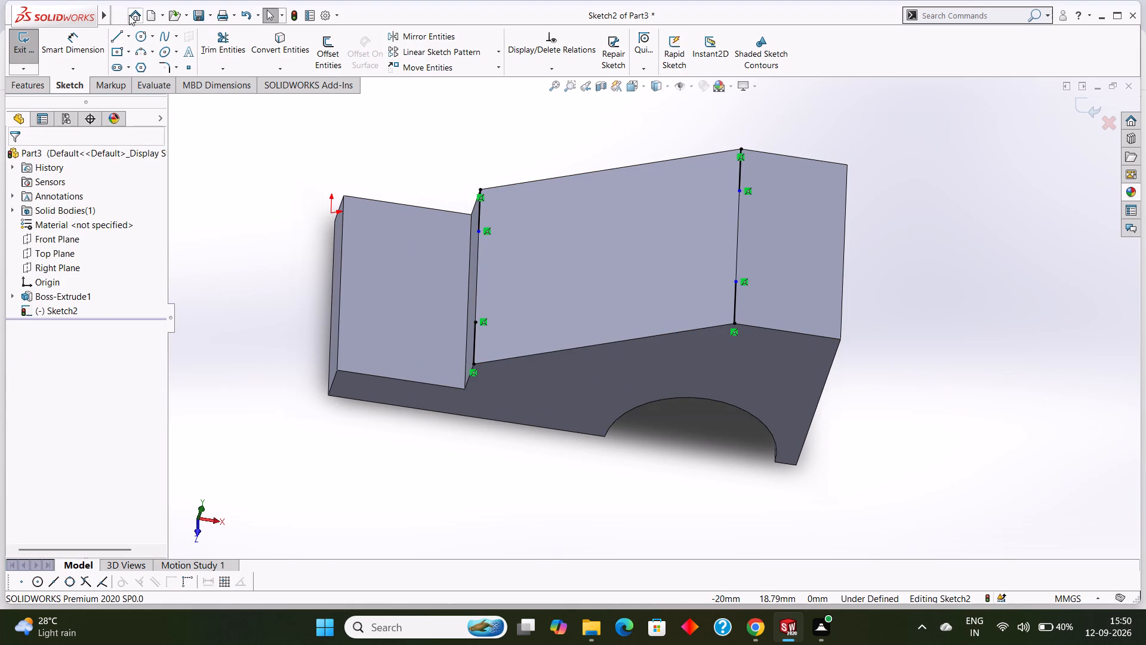
click(113, 32)
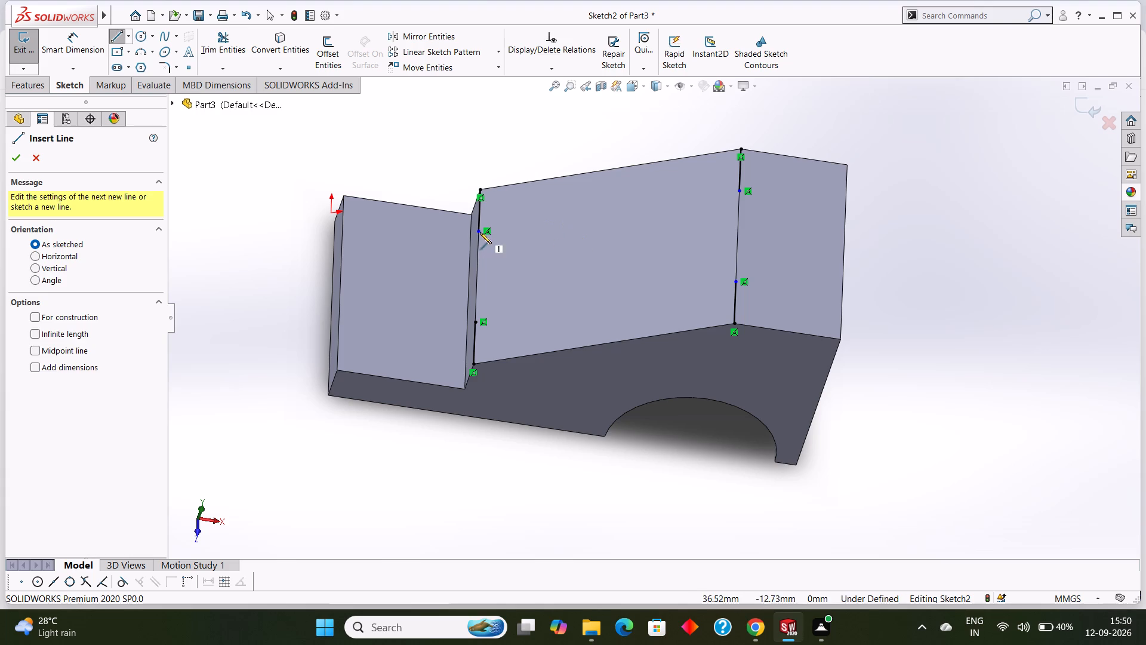
click(479, 231)
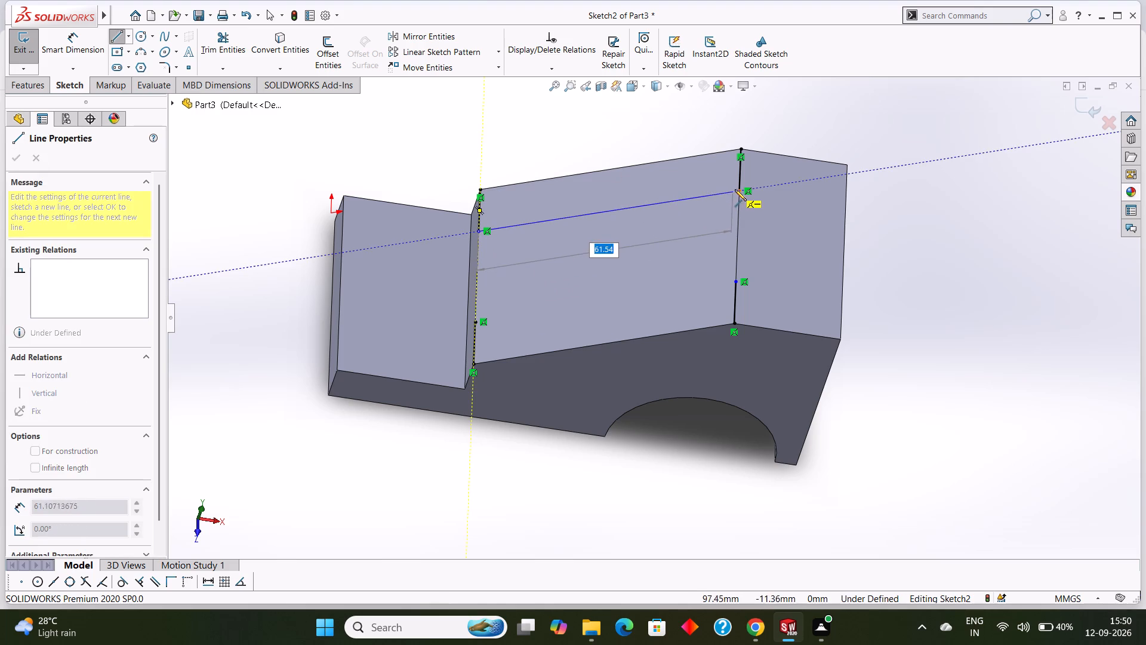
click(737, 191)
right_click(658, 176)
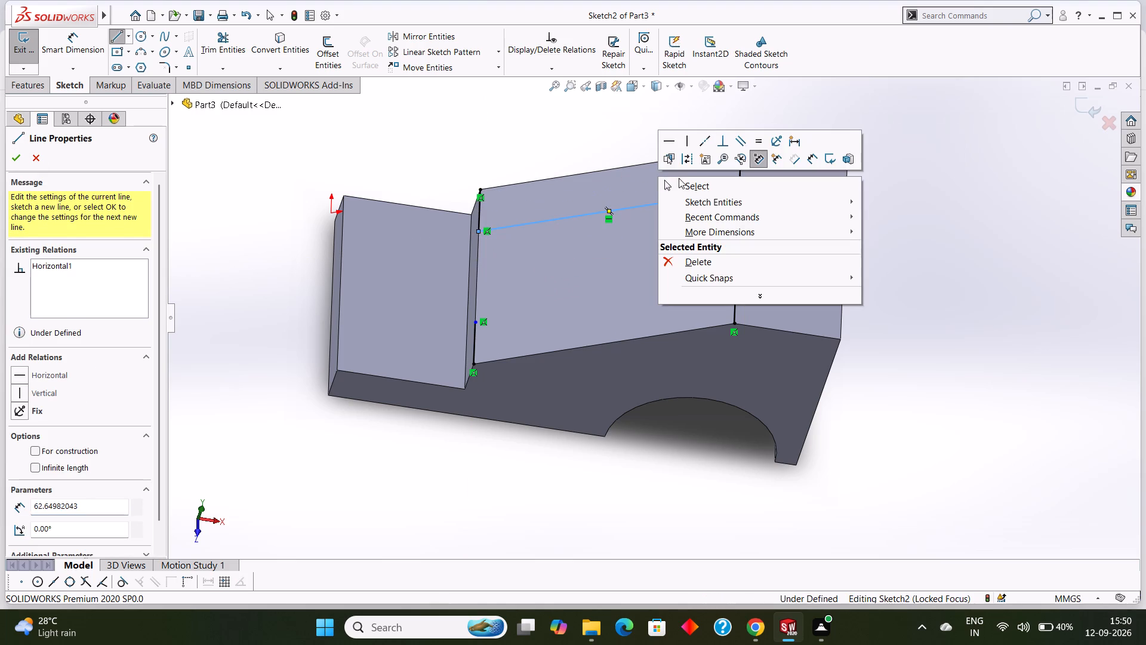
click(690, 183)
Sketch a horizontal line about 62.65 mm long across the sloped face, joining the free ends of the two front 12 mm lines.
click(118, 39)
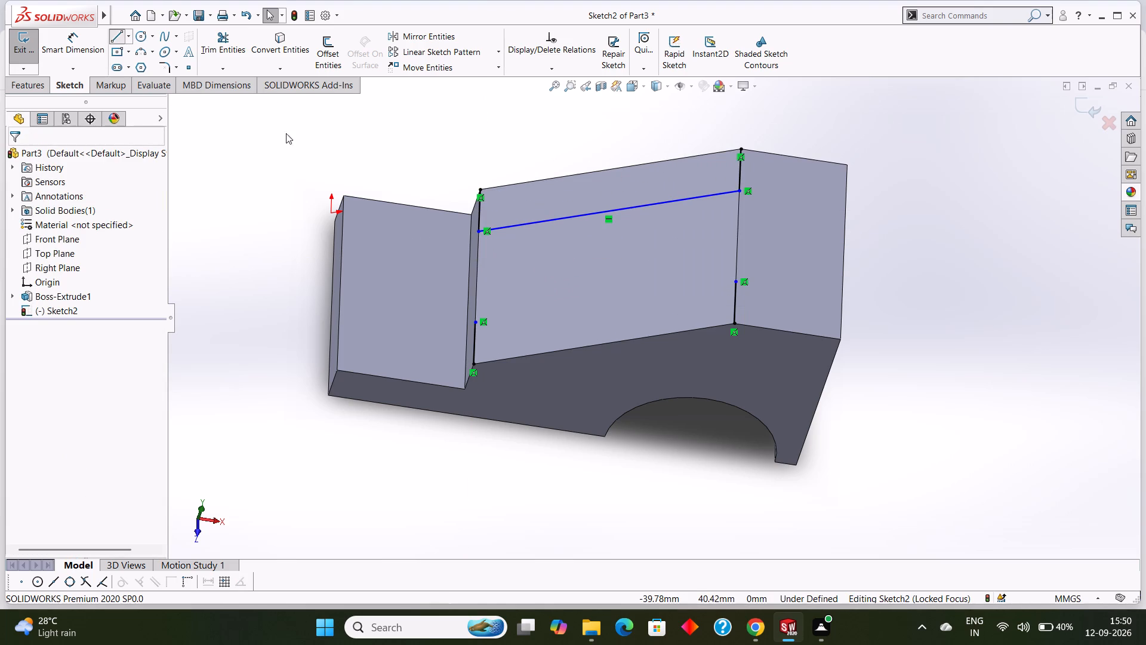
click(476, 321)
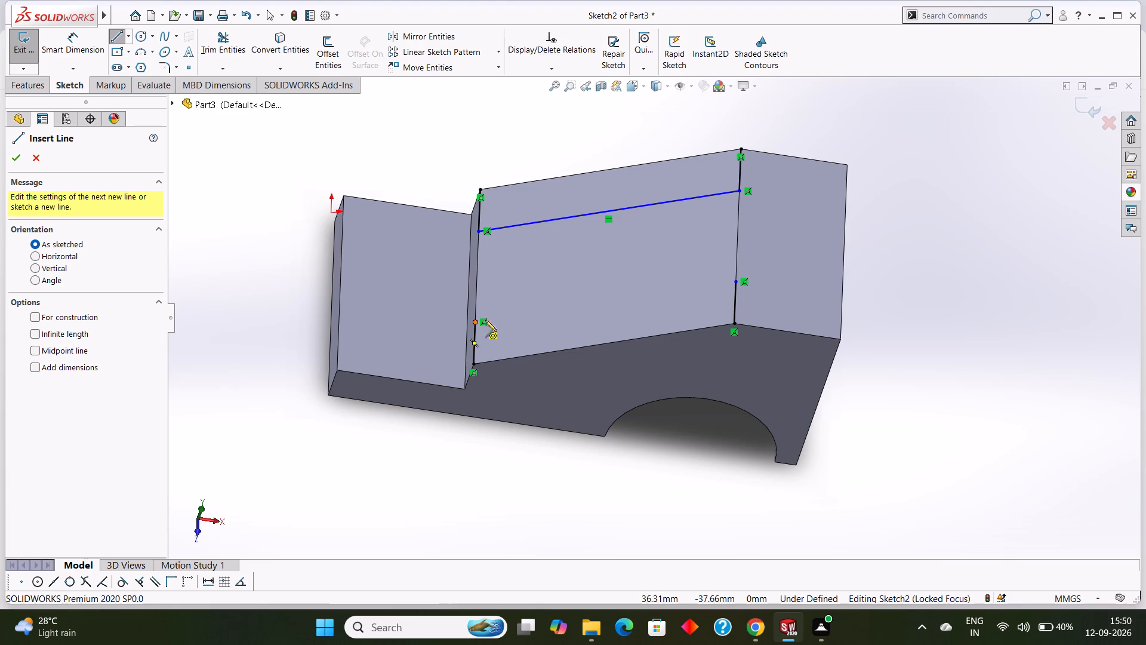
click(735, 279)
right_click(682, 247)
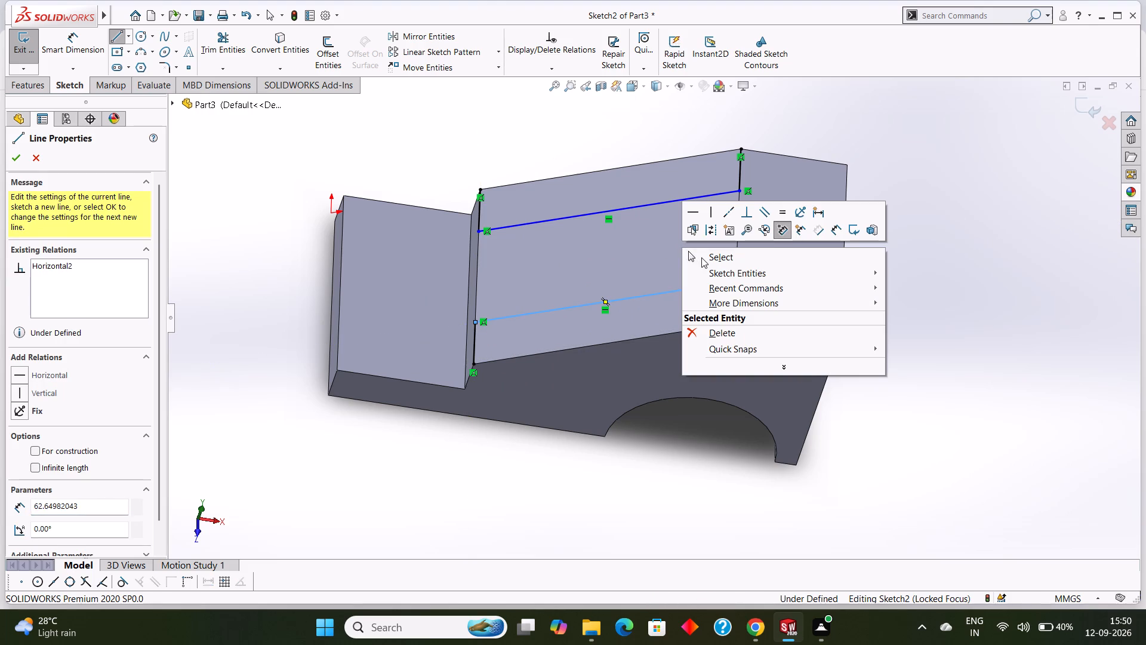
Delete the four 12 mm construction-helper lines at the corners of the sloped face, leaving only the two long horizontal lines.
click(702, 257)
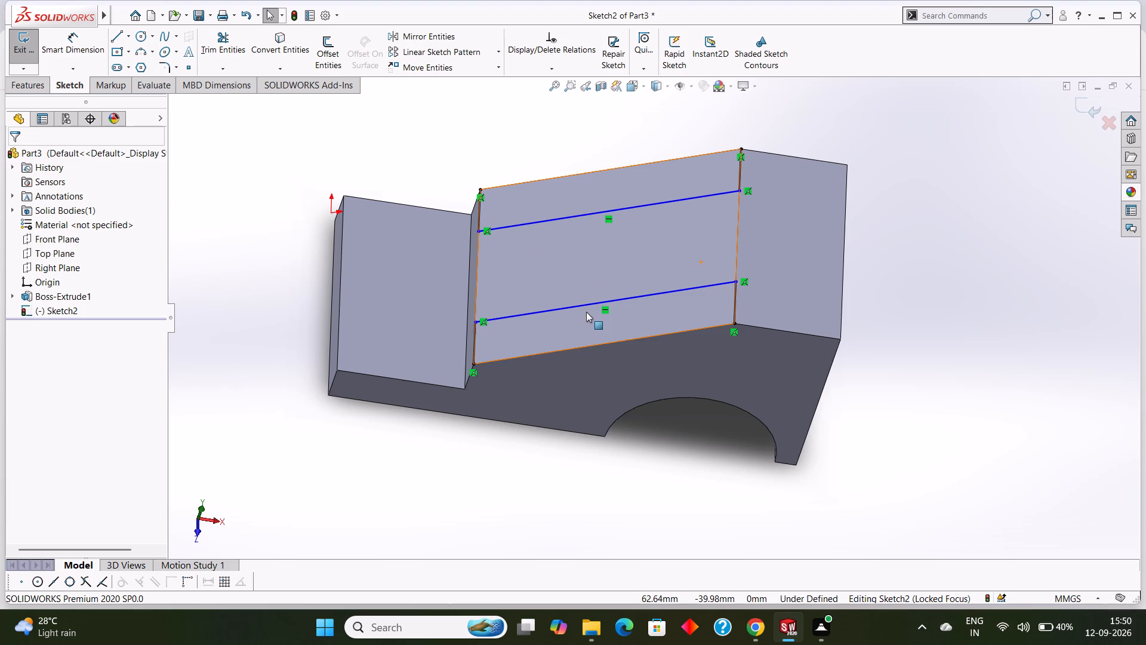
key(Escape)
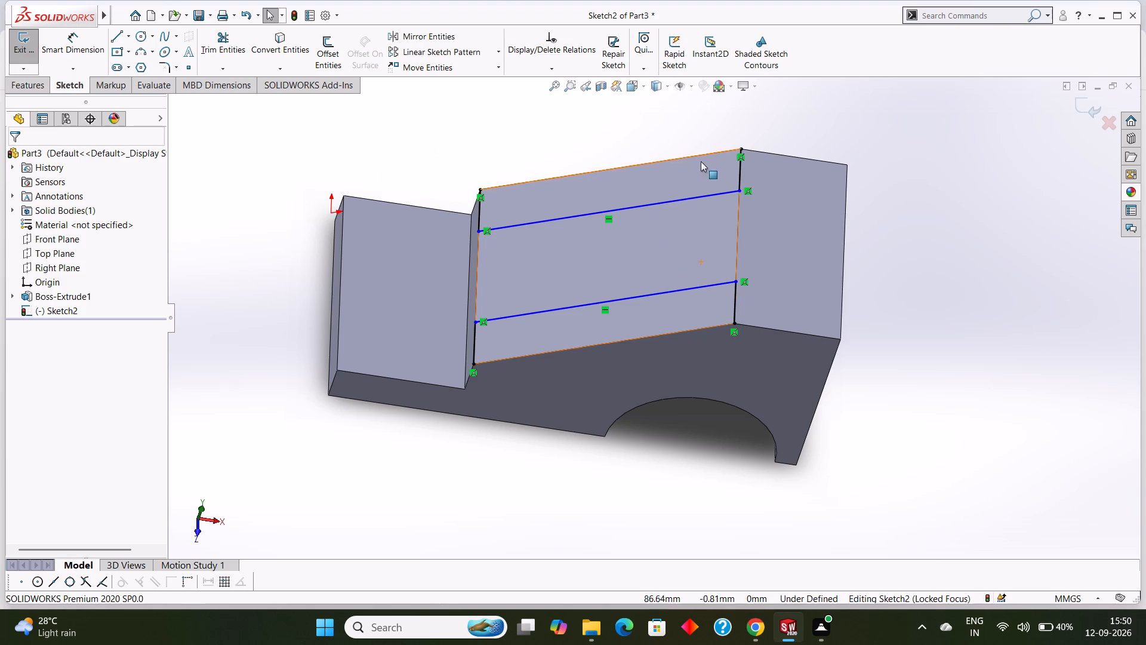
right_click(739, 170)
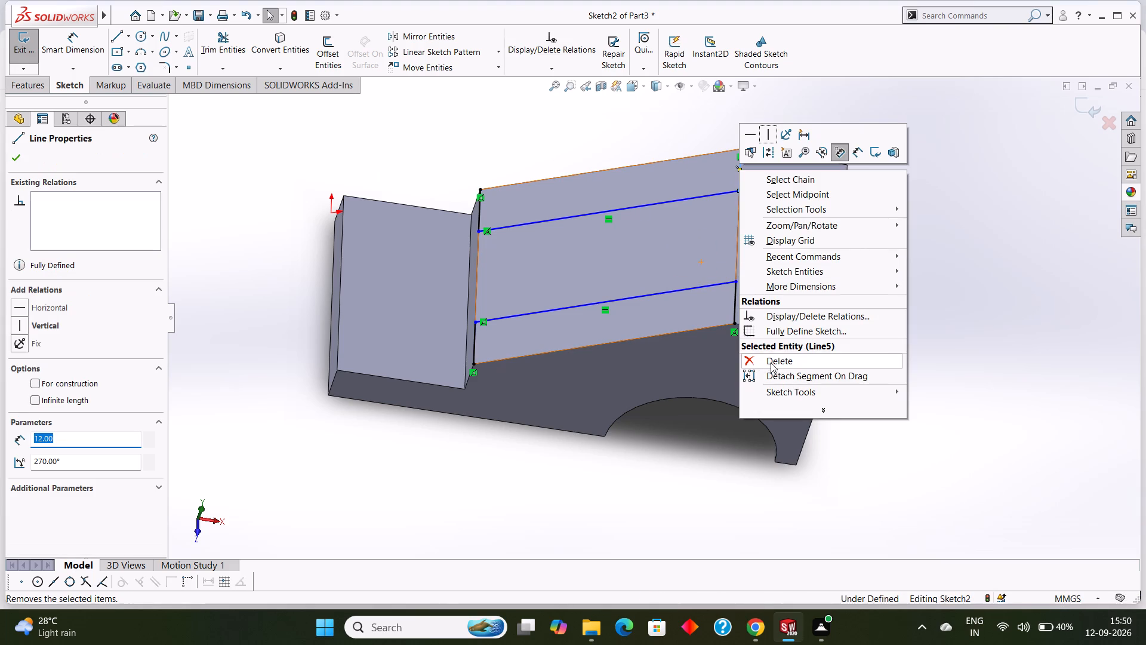
click(773, 361)
right_click(480, 205)
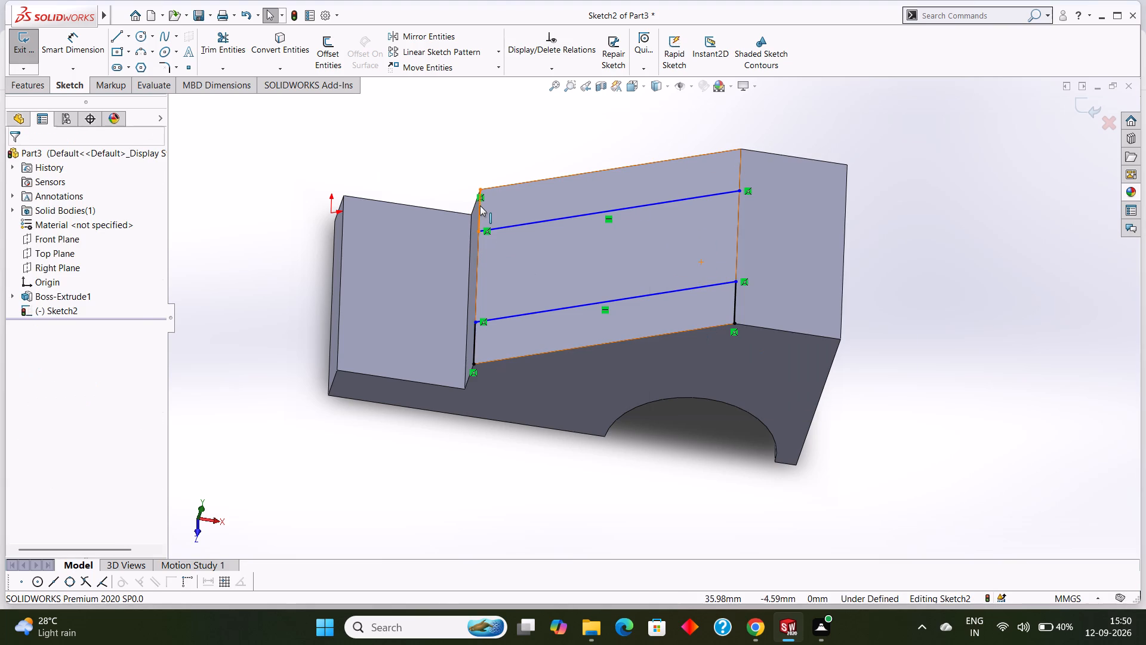
click(555, 388)
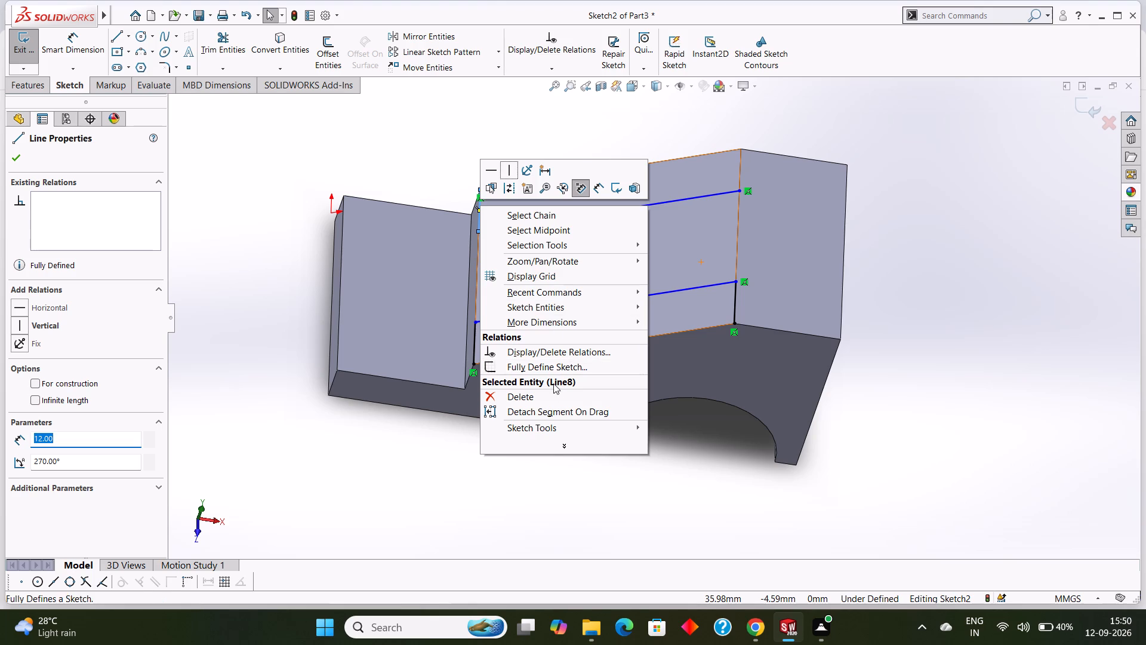
click(550, 392)
right_click(734, 296)
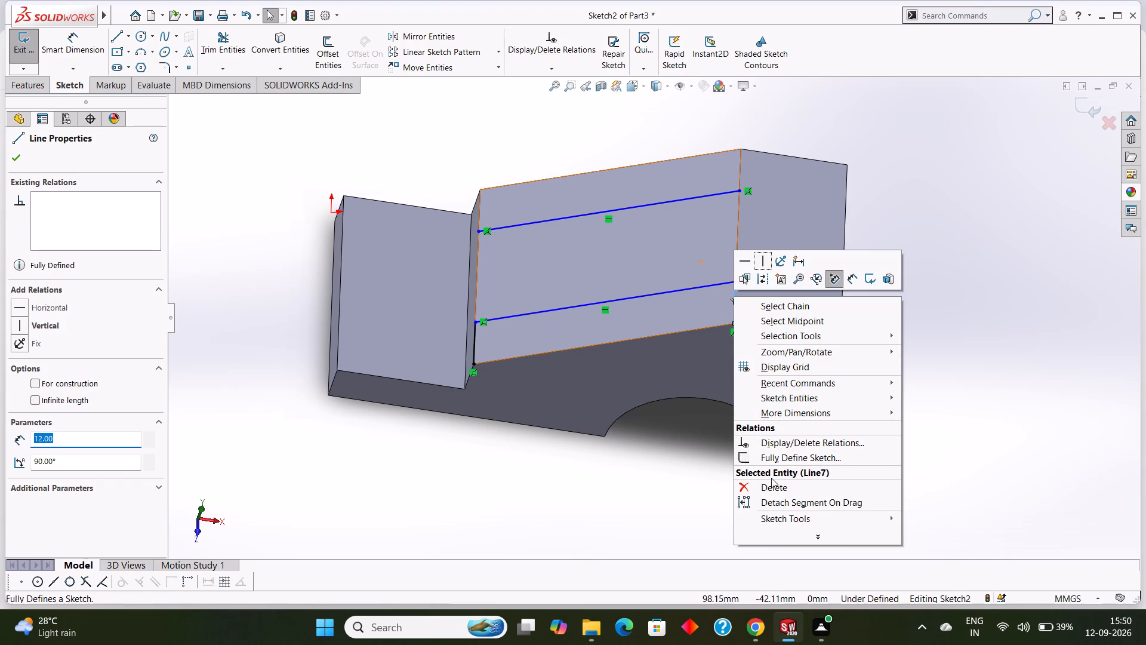
click(774, 484)
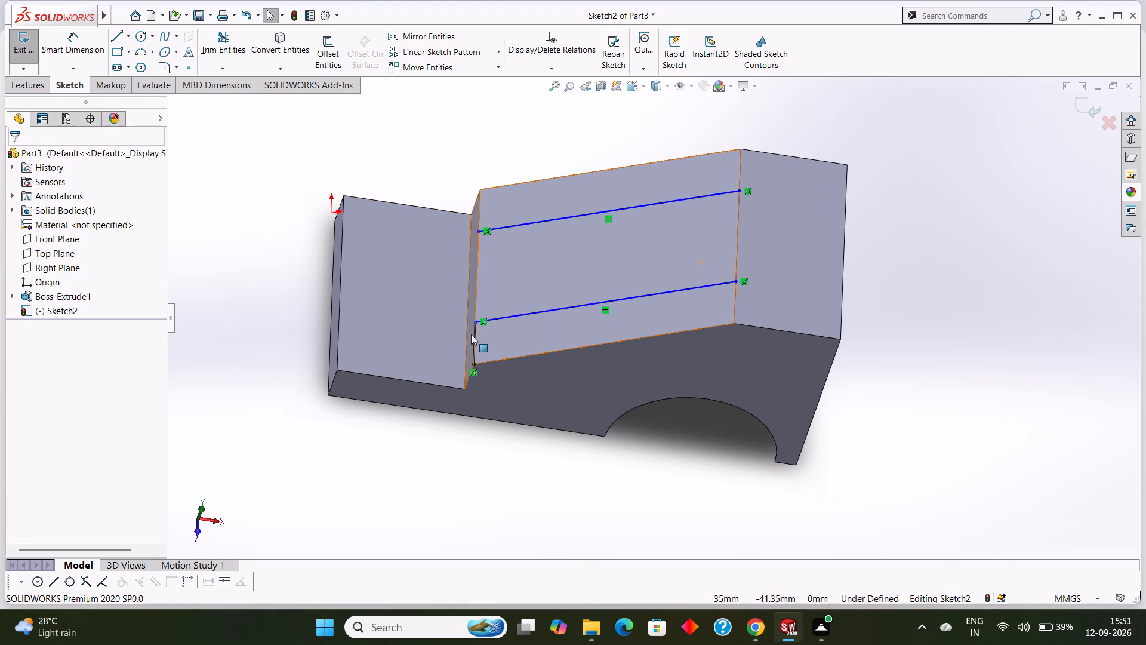
right_click(475, 337)
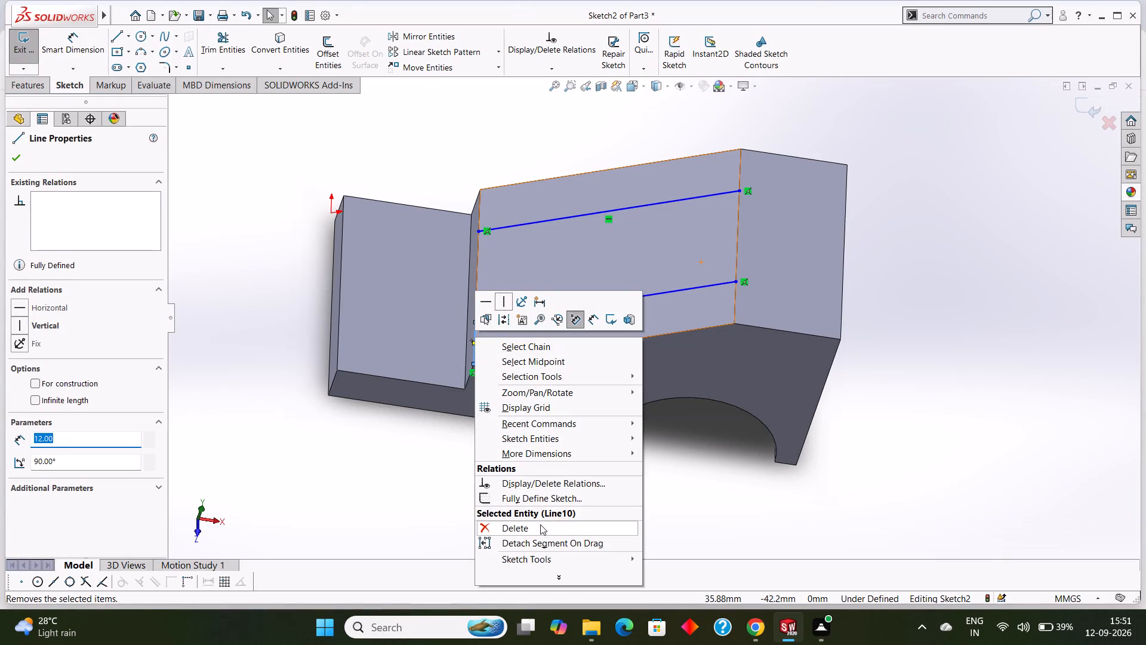
click(540, 527)
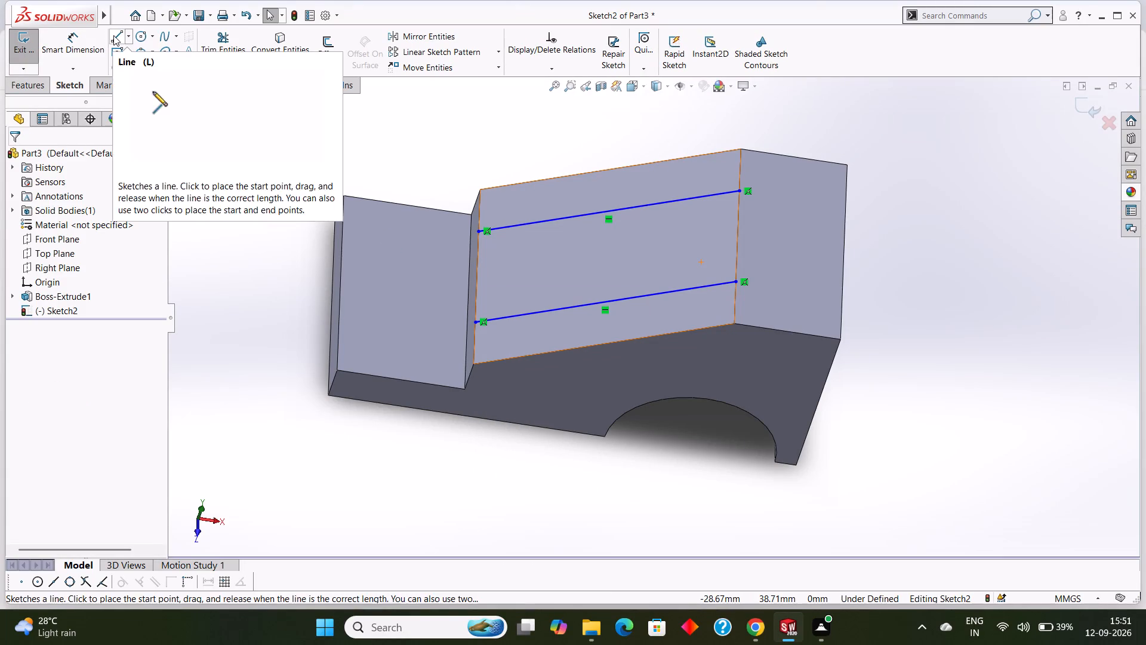
Sketch a 26 mm vertical line along the sloped face's lower edge, joining the ends of the two long lines.
click(113, 35)
click(480, 232)
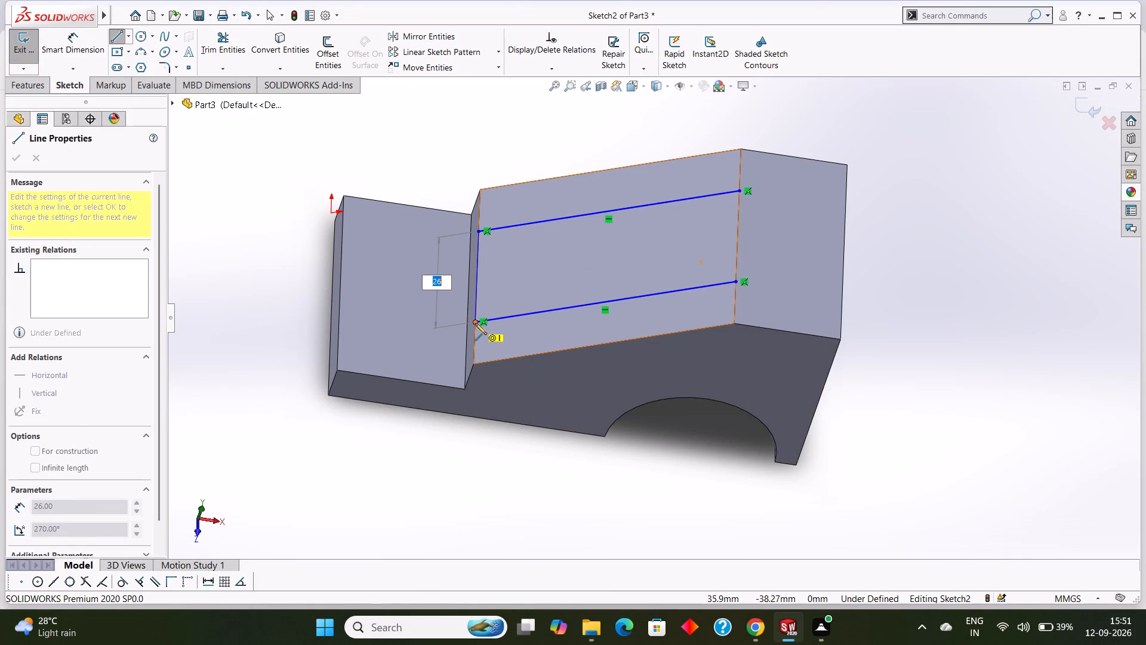
click(475, 323)
right_click(482, 275)
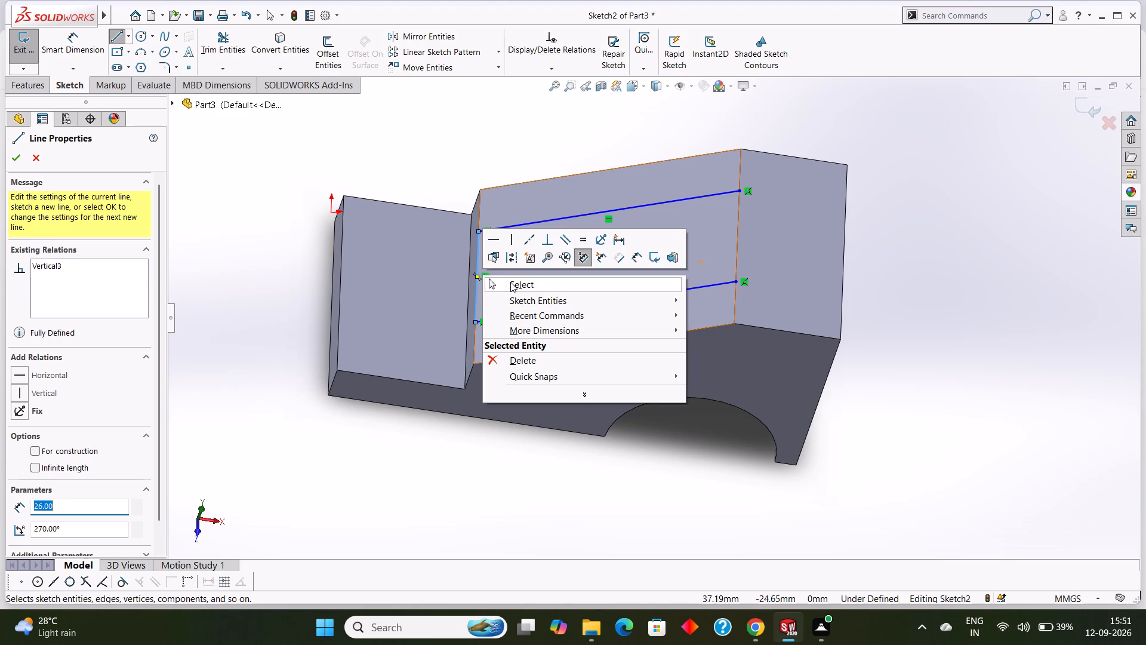
click(510, 282)
Sketch a 26 mm vertical line along the sloped face's upper edge, closing the central band between the two long lines.
click(121, 38)
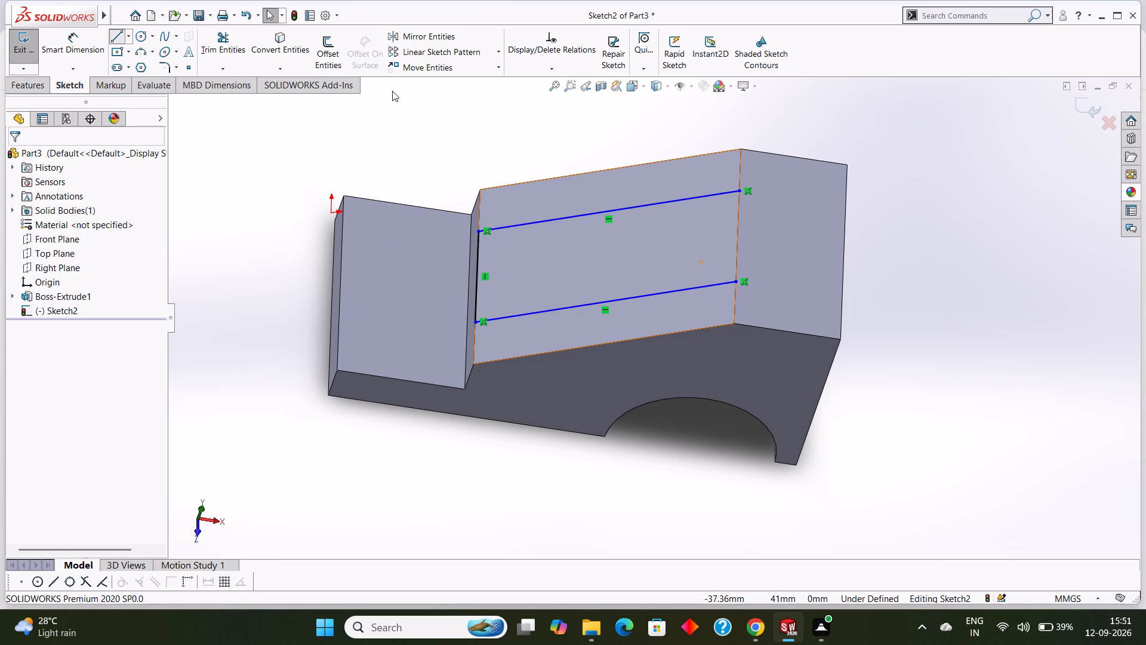
click(740, 189)
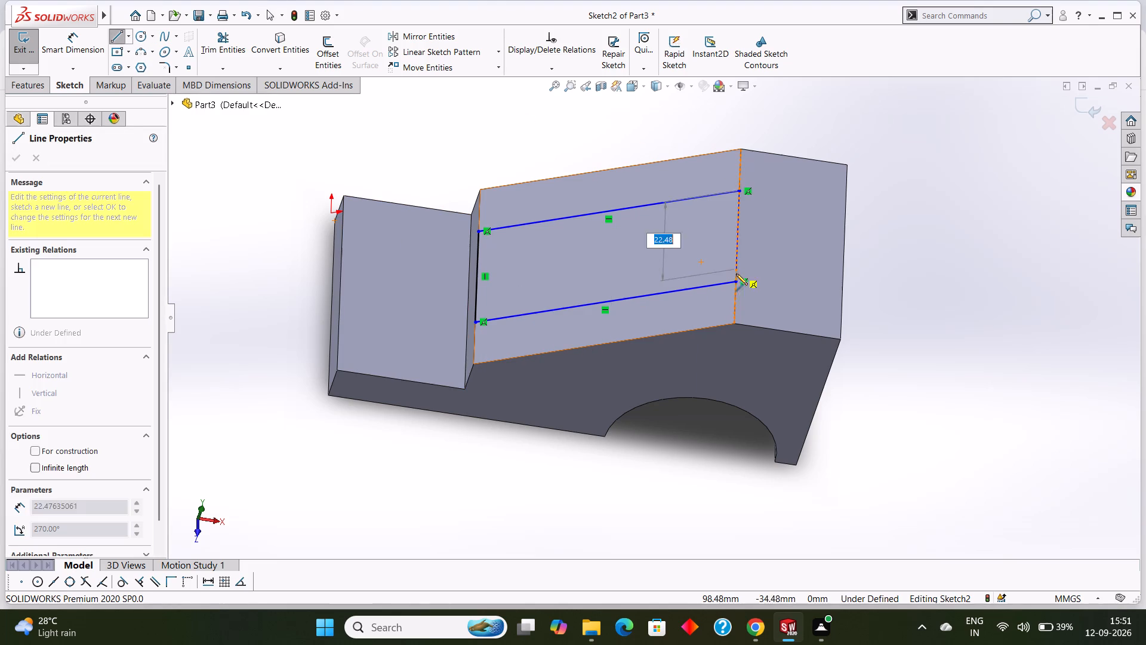
click(737, 281)
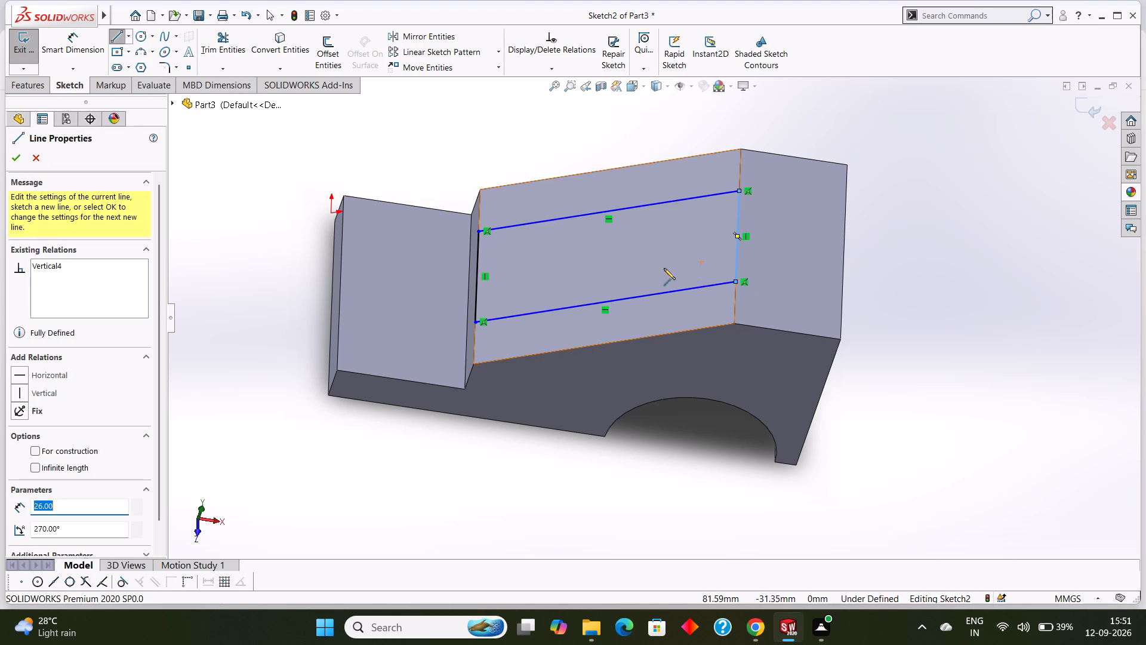
right_click(654, 259)
click(683, 265)
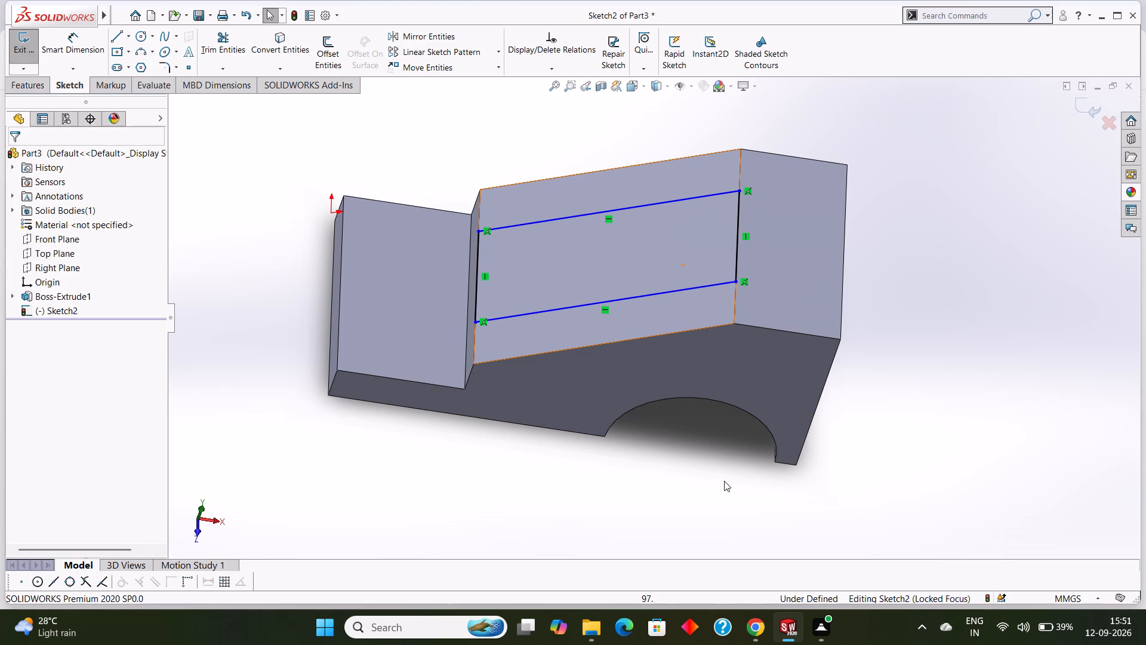
Start an Extruded Cut from the closed band profile on the sloped face.
middle_drag(726, 483, 713, 440)
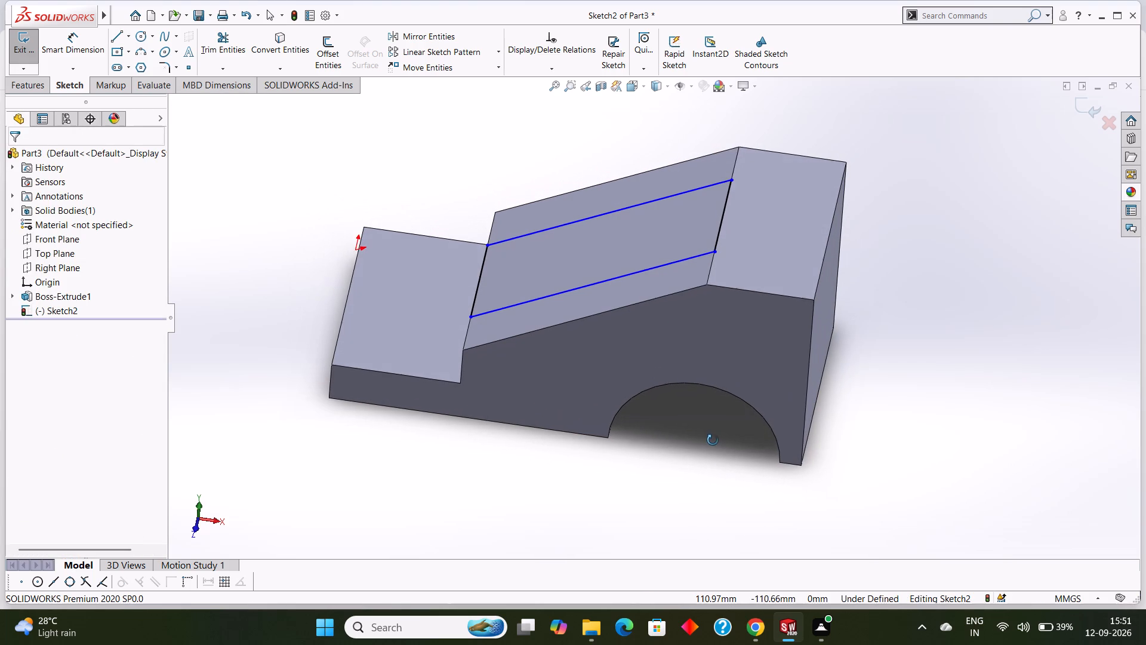
middle_drag(713, 440, 722, 392)
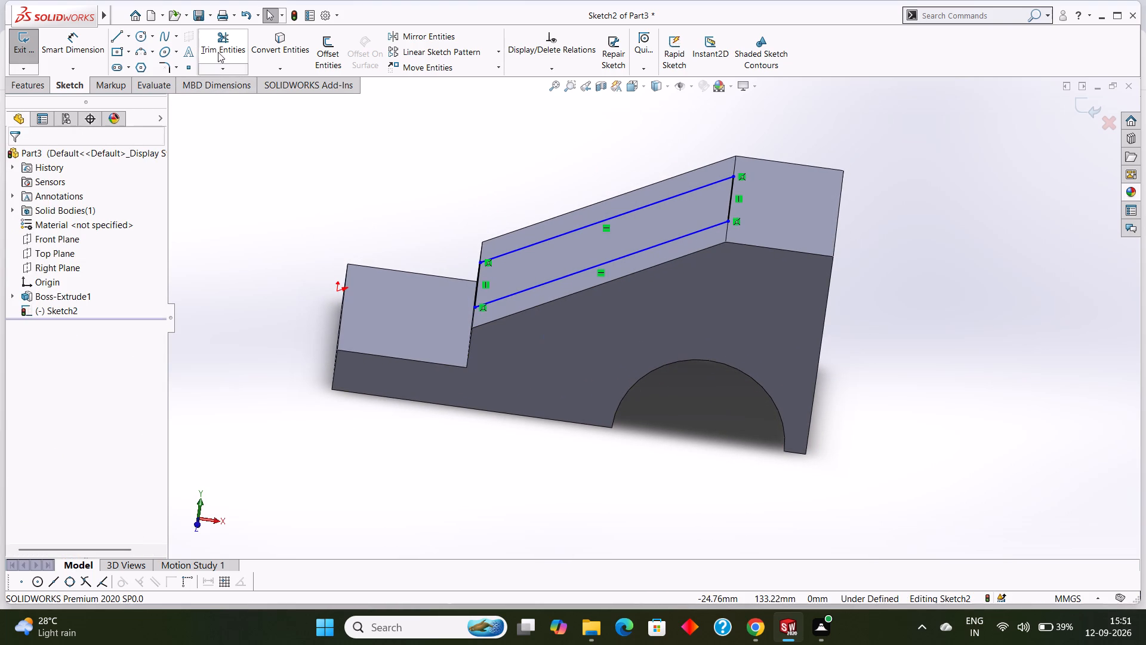
click(37, 83)
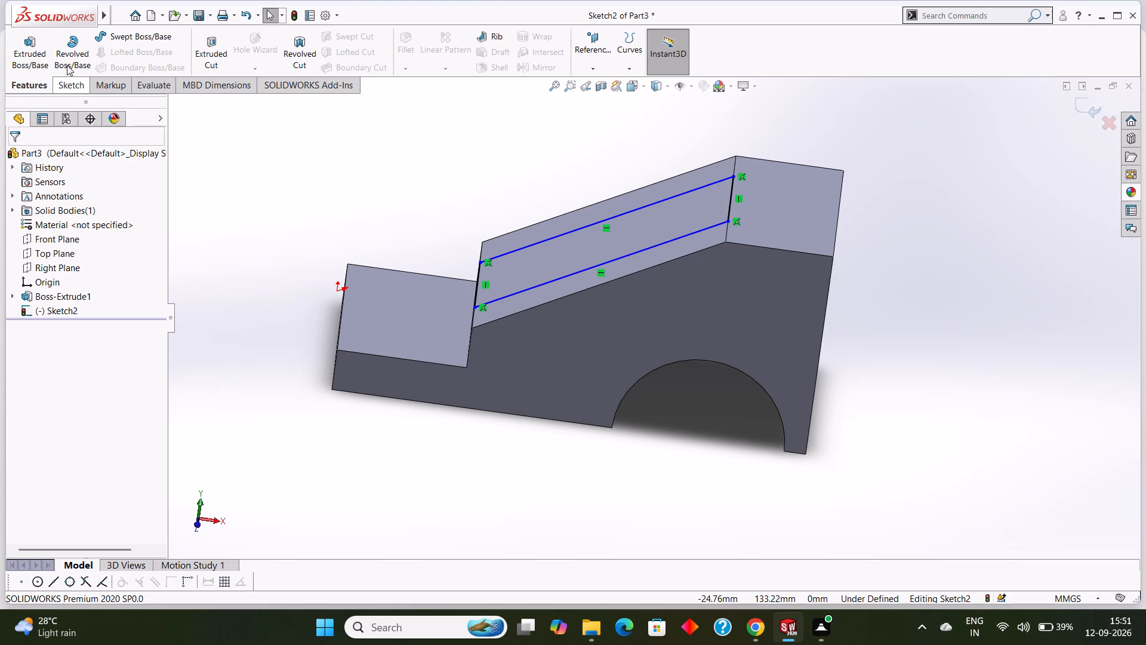
click(204, 57)
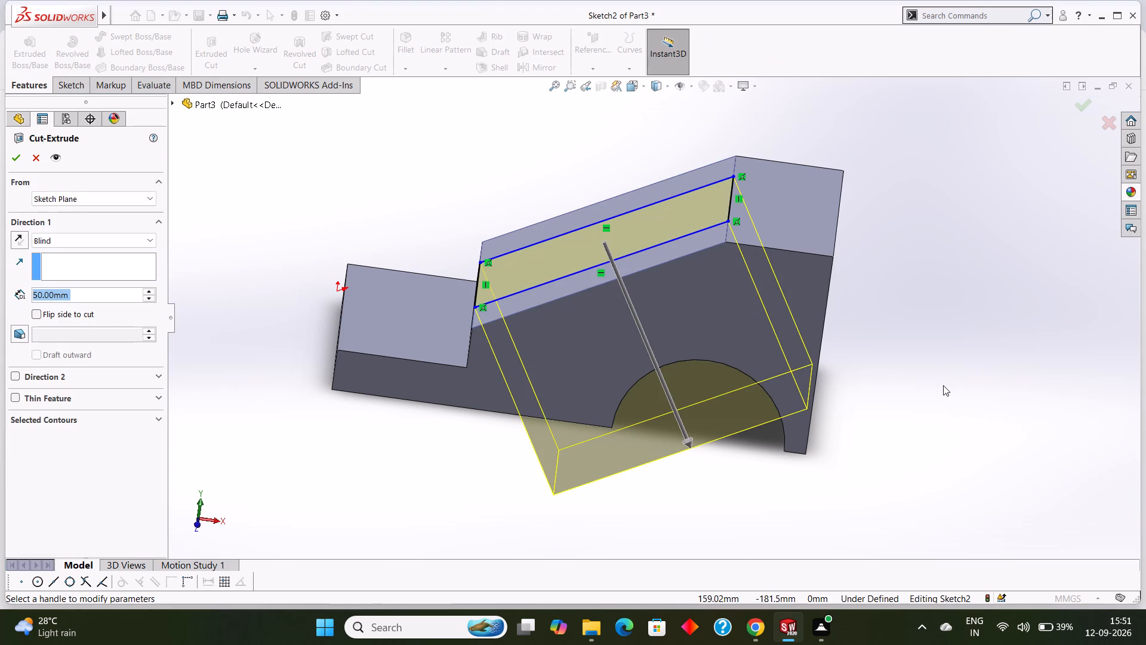
Examine the blind cut preview from several angles, checking how it passes through the sloped body and the semicircular base cutout.
middle_drag(943, 385, 937, 338)
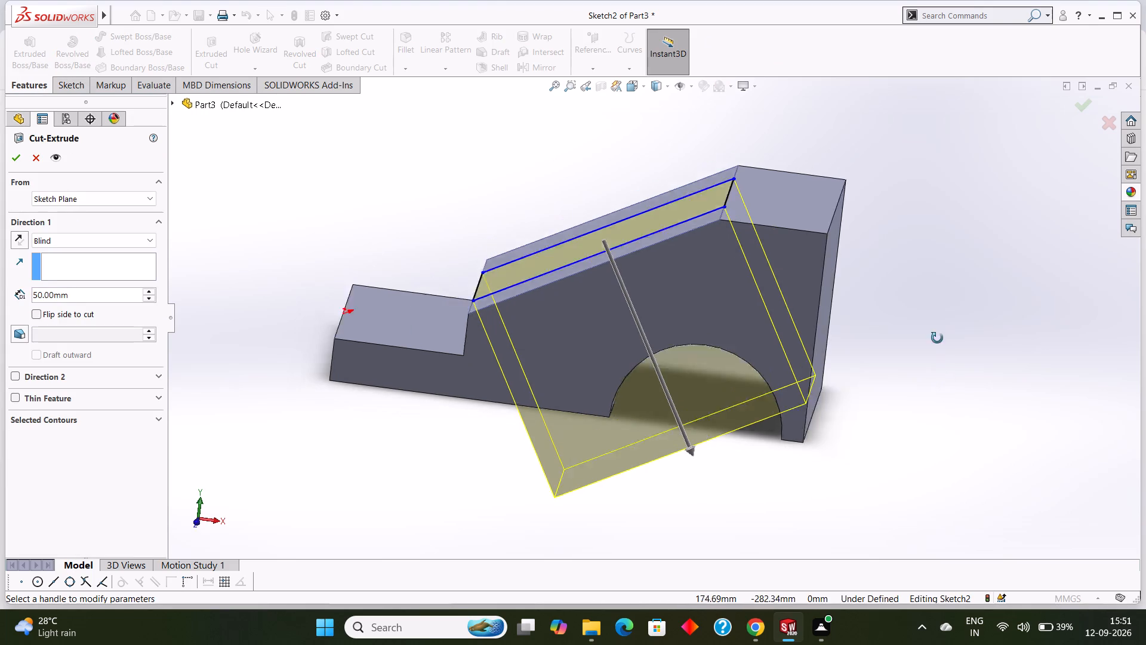
middle_drag(937, 338, 938, 321)
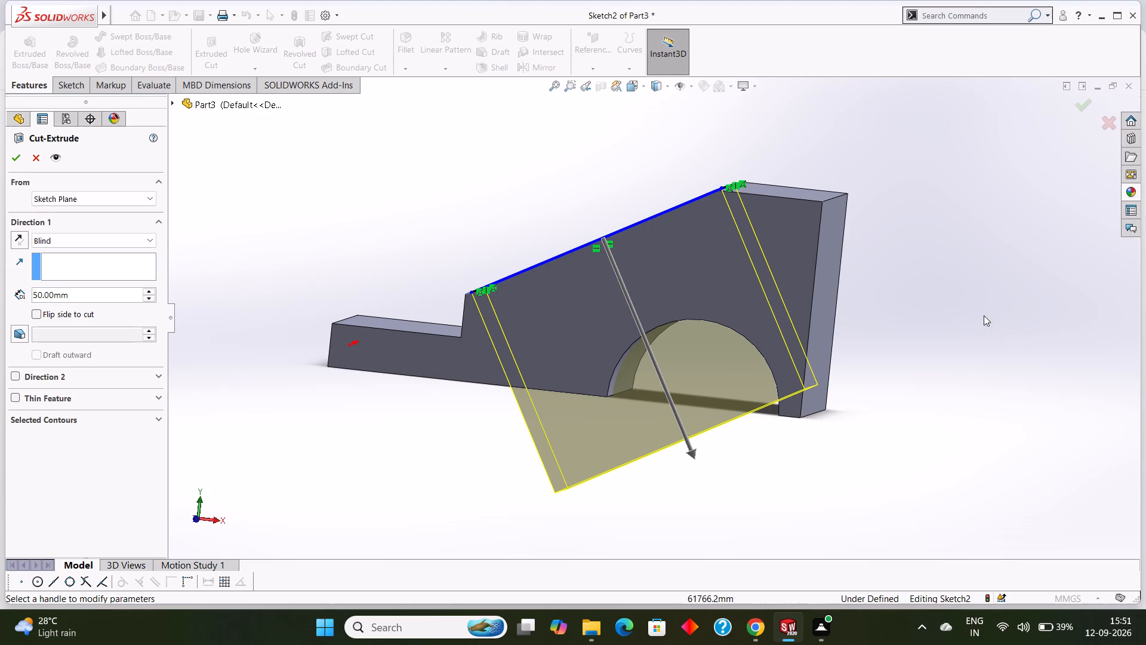
middle_drag(854, 348, 862, 363)
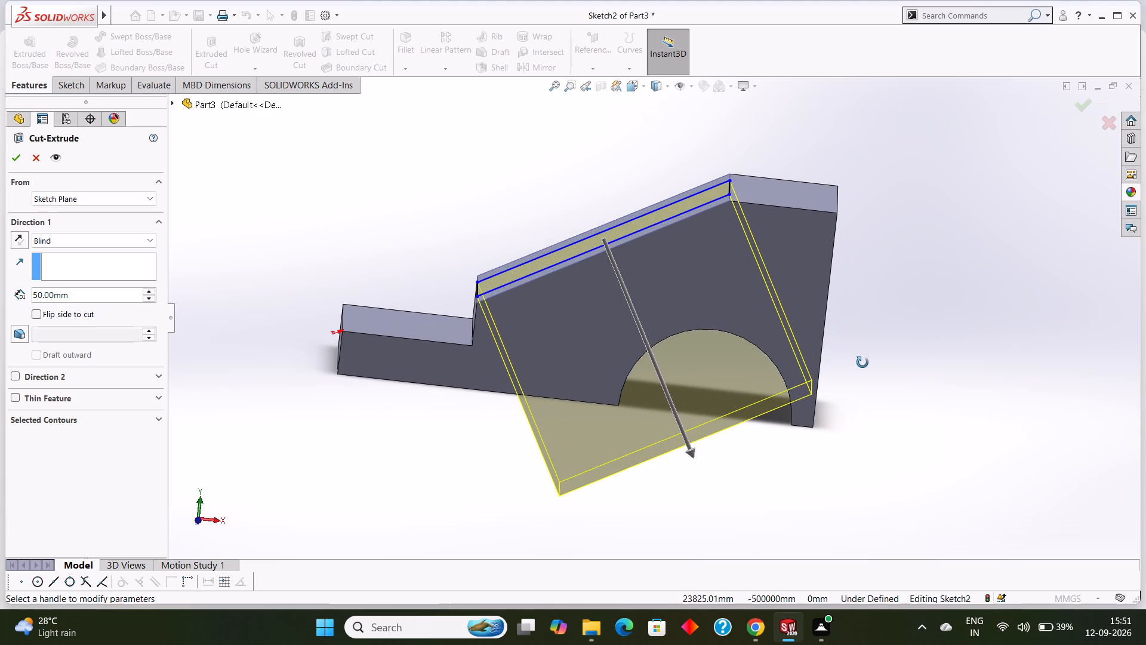
middle_drag(862, 363, 861, 363)
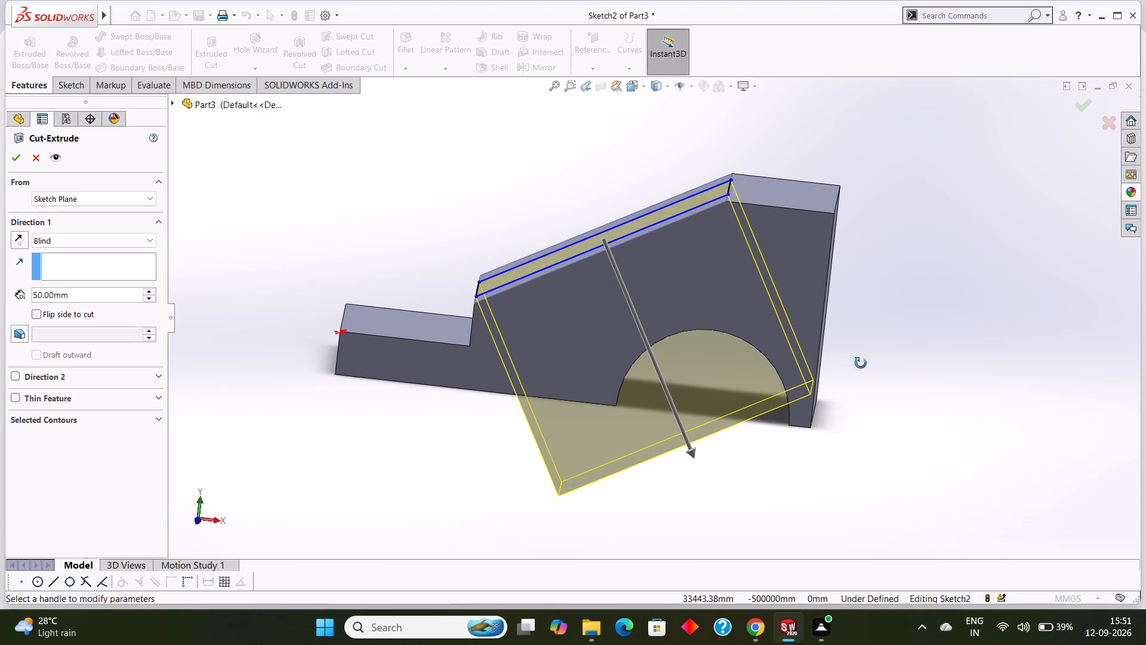
middle_drag(861, 363, 861, 354)
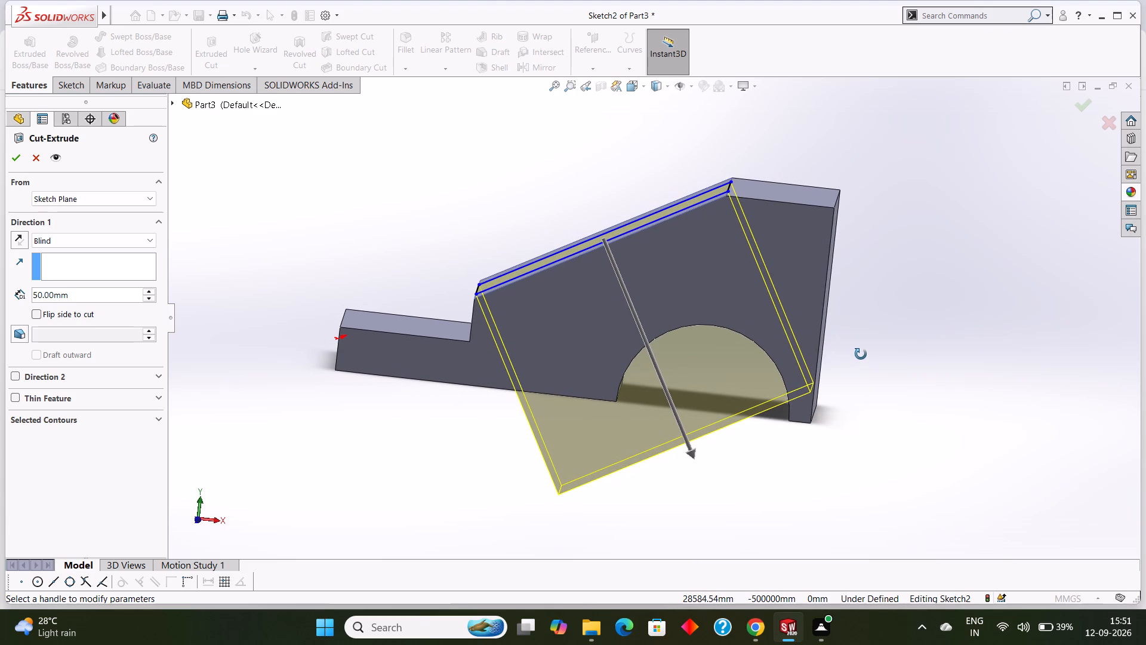
middle_drag(861, 354, 858, 352)
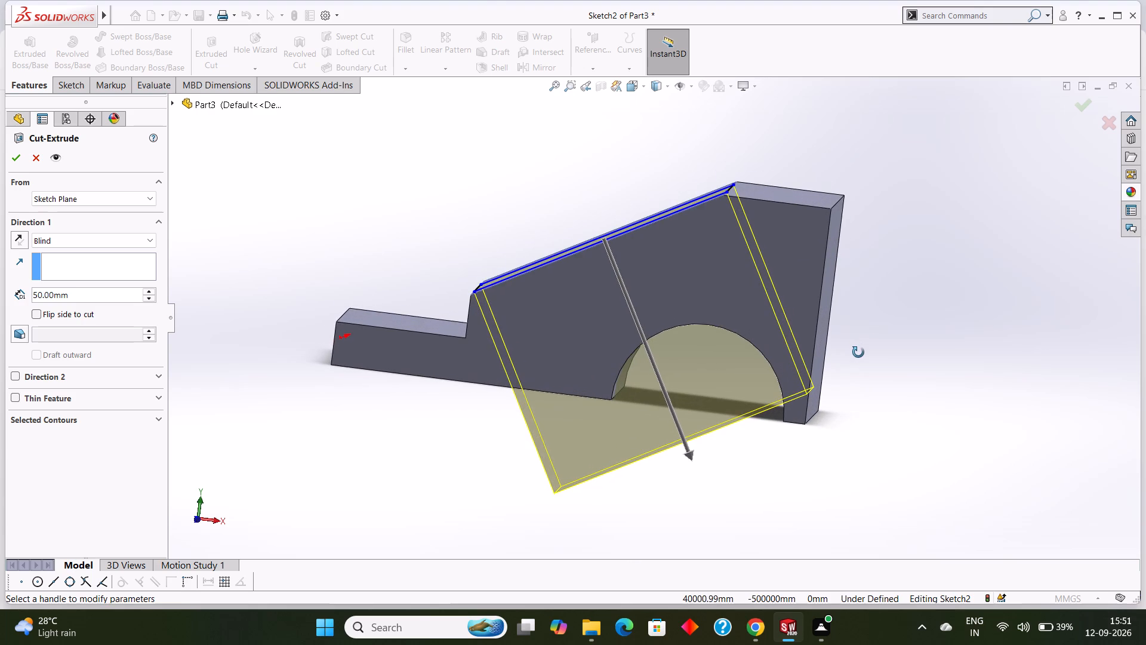
middle_drag(858, 352, 858, 354)
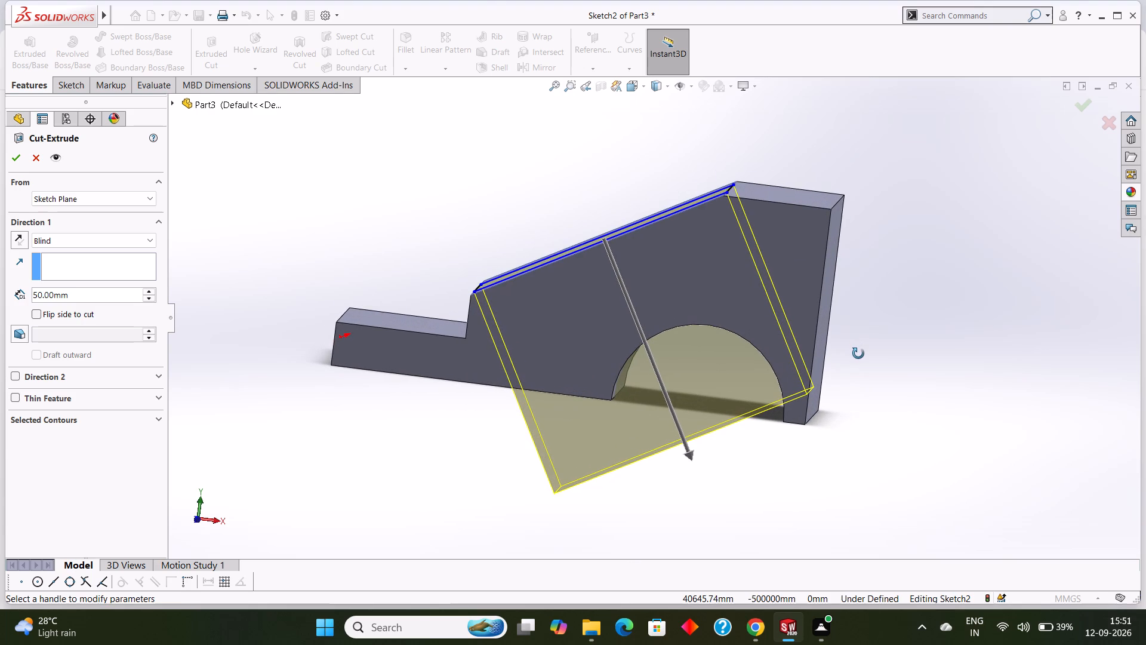
middle_drag(858, 354, 861, 352)
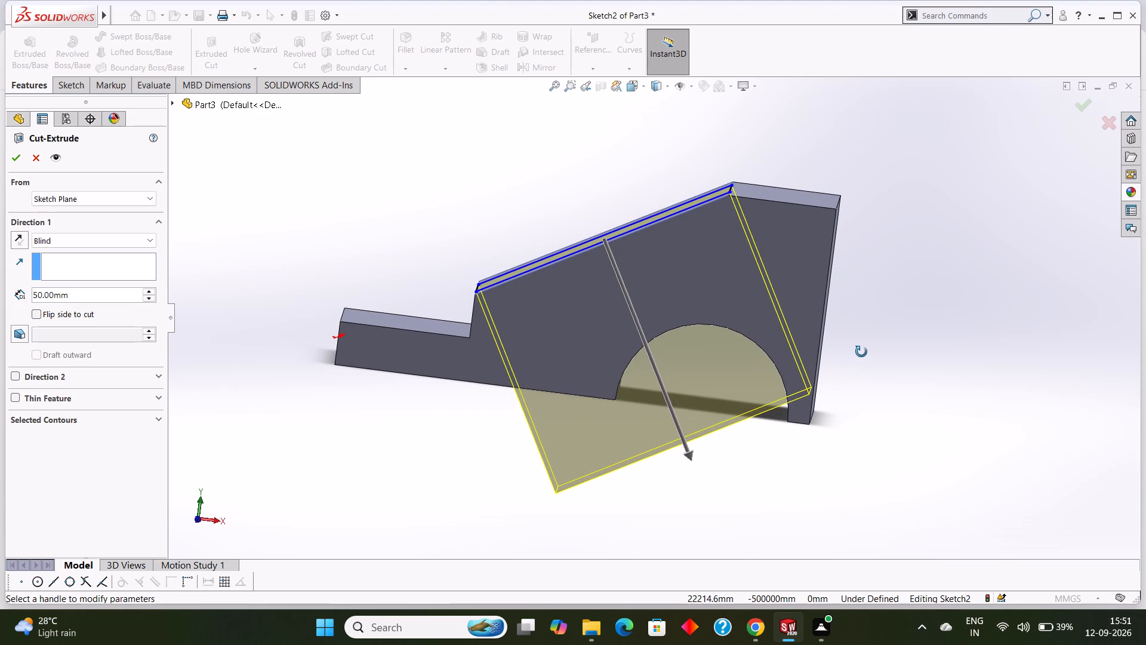
middle_drag(861, 352, 864, 353)
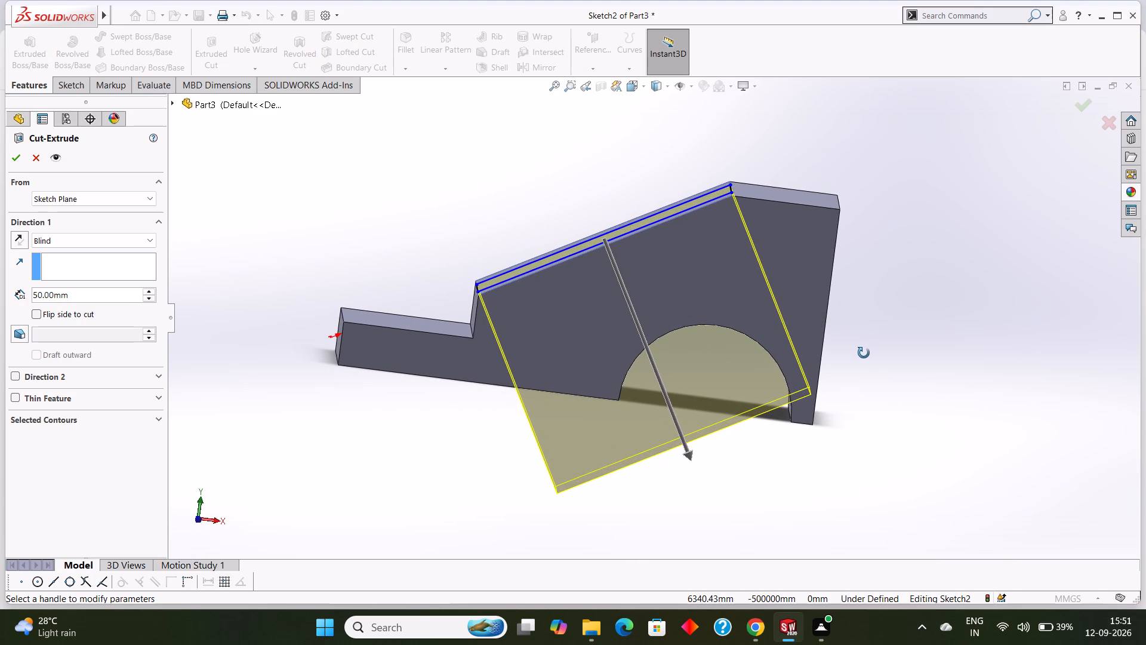
middle_drag(864, 353, 861, 349)
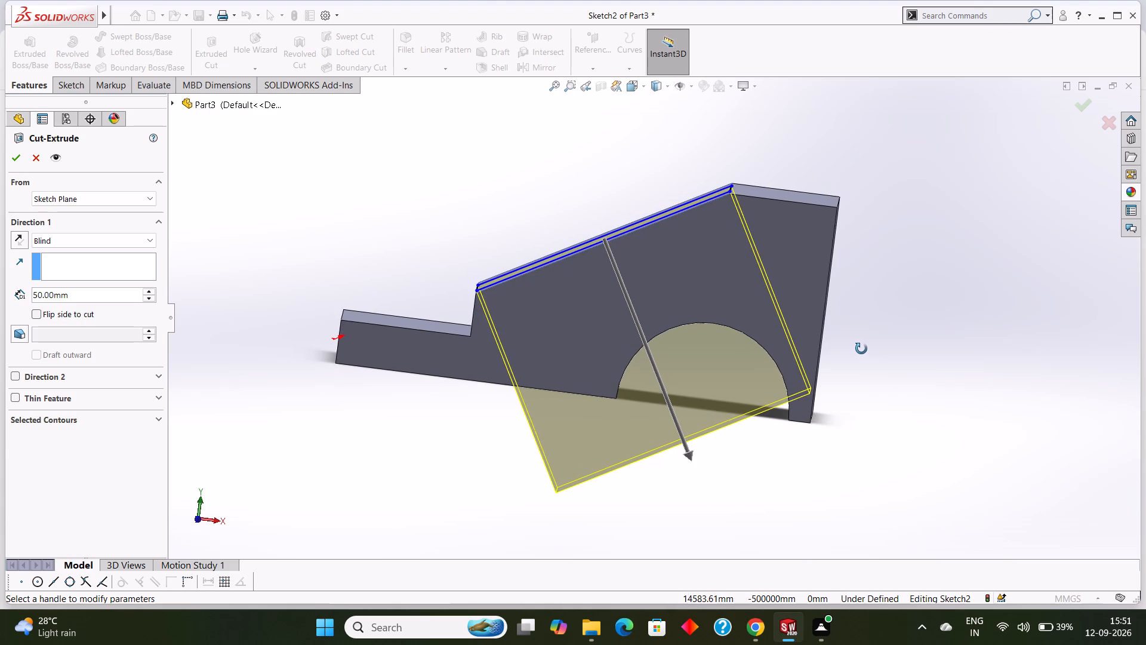
middle_drag(861, 349, 859, 358)
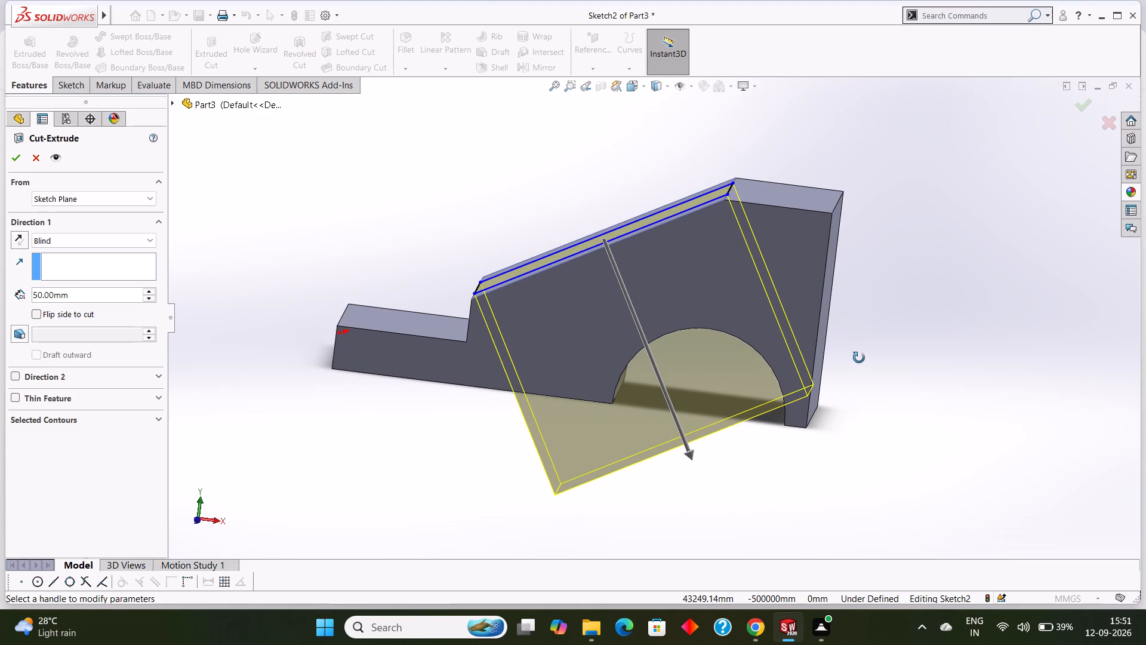
middle_drag(859, 358, 858, 357)
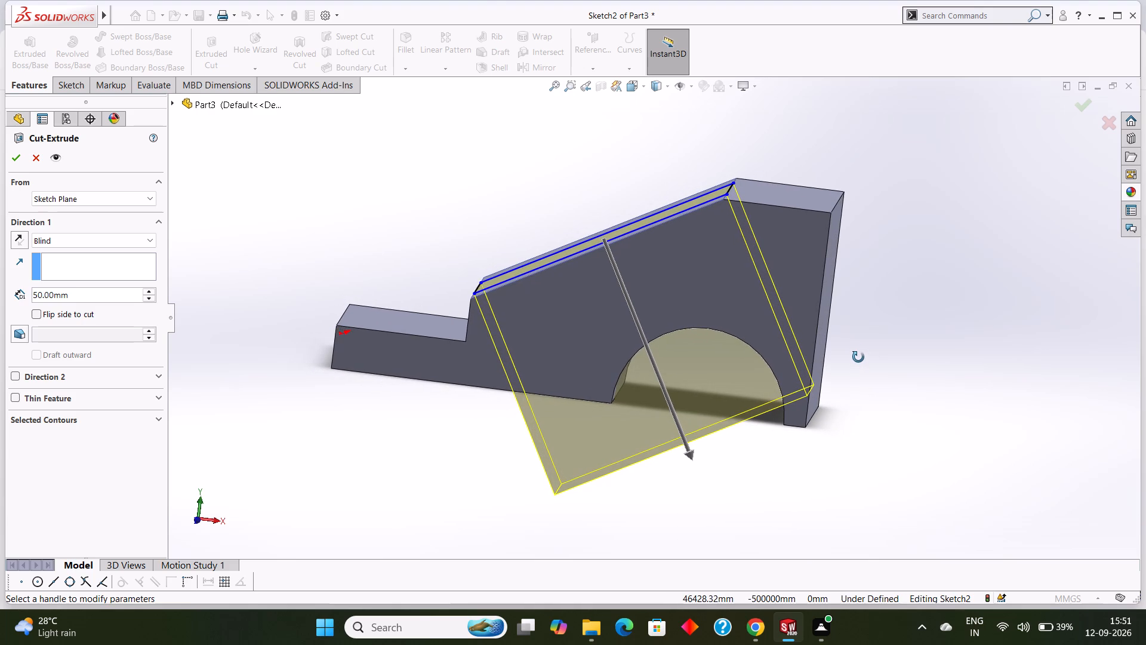
middle_drag(858, 357, 858, 358)
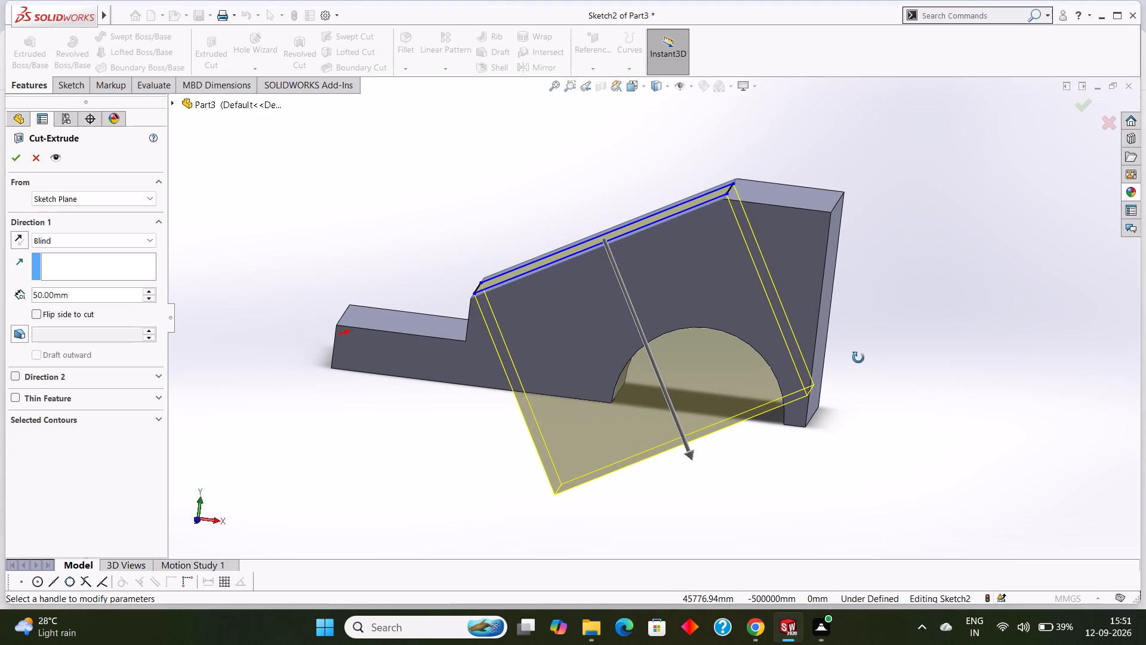
middle_drag(858, 358, 858, 360)
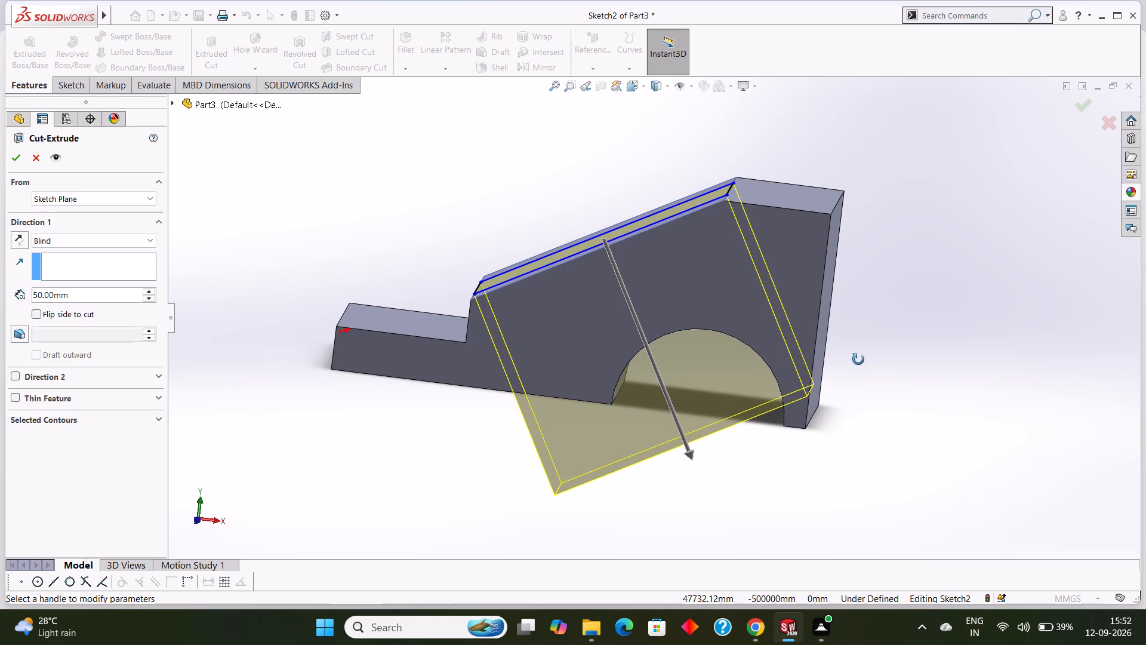
middle_drag(858, 360, 871, 363)
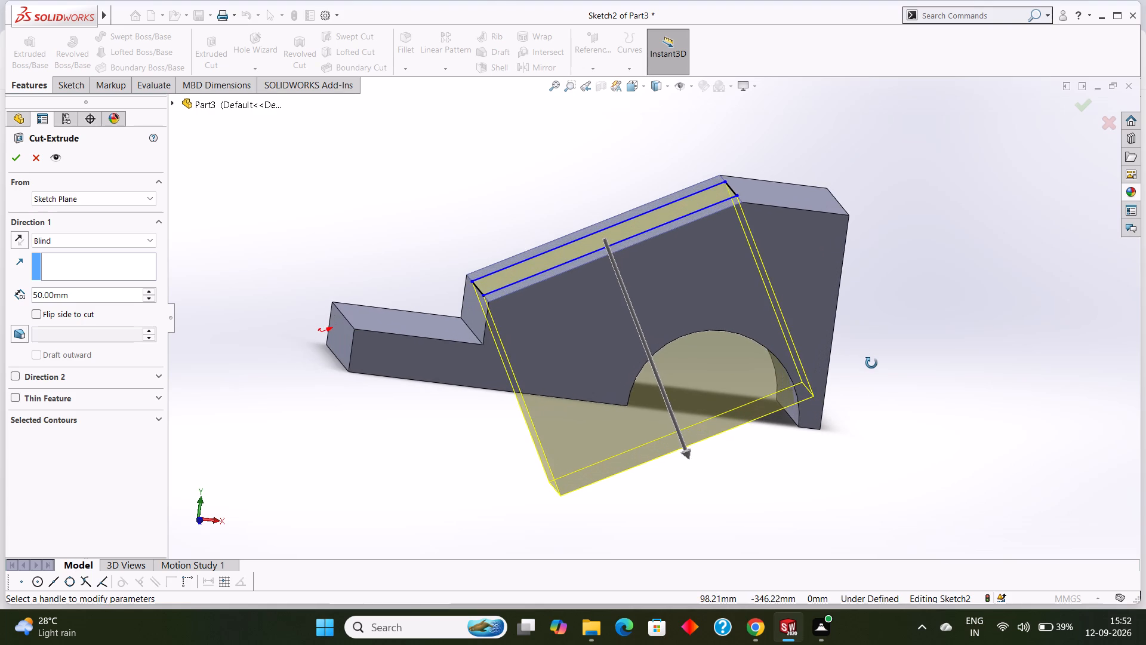
middle_drag(871, 363, 875, 366)
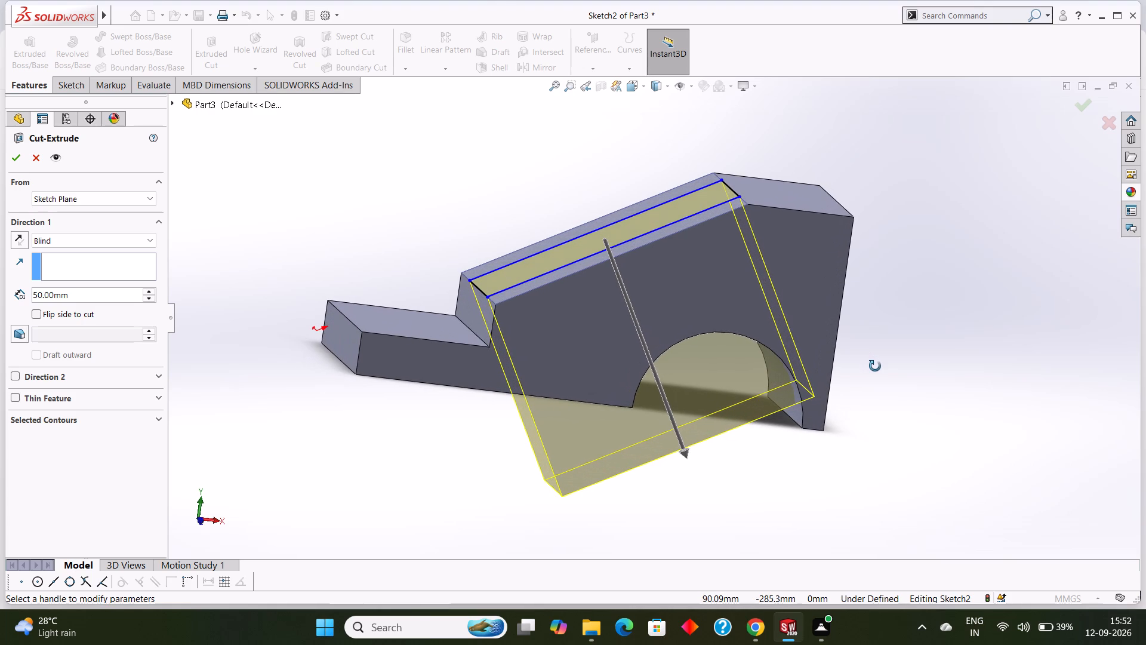
middle_drag(875, 366, 877, 367)
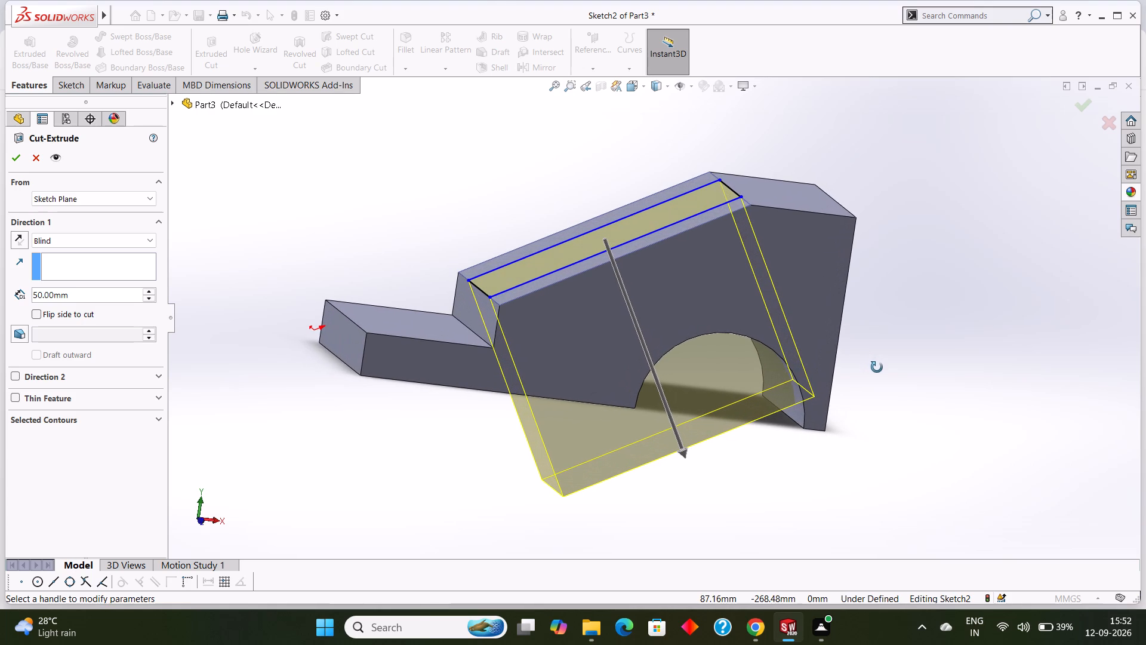
middle_drag(877, 367, 879, 369)
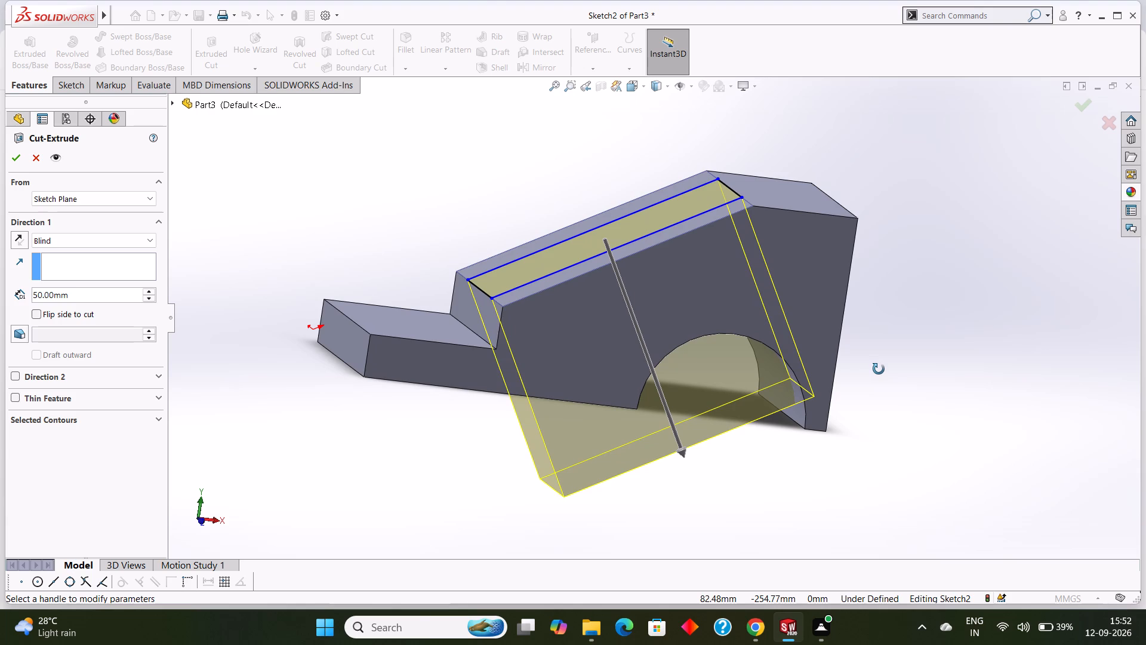
middle_drag(879, 369, 879, 371)
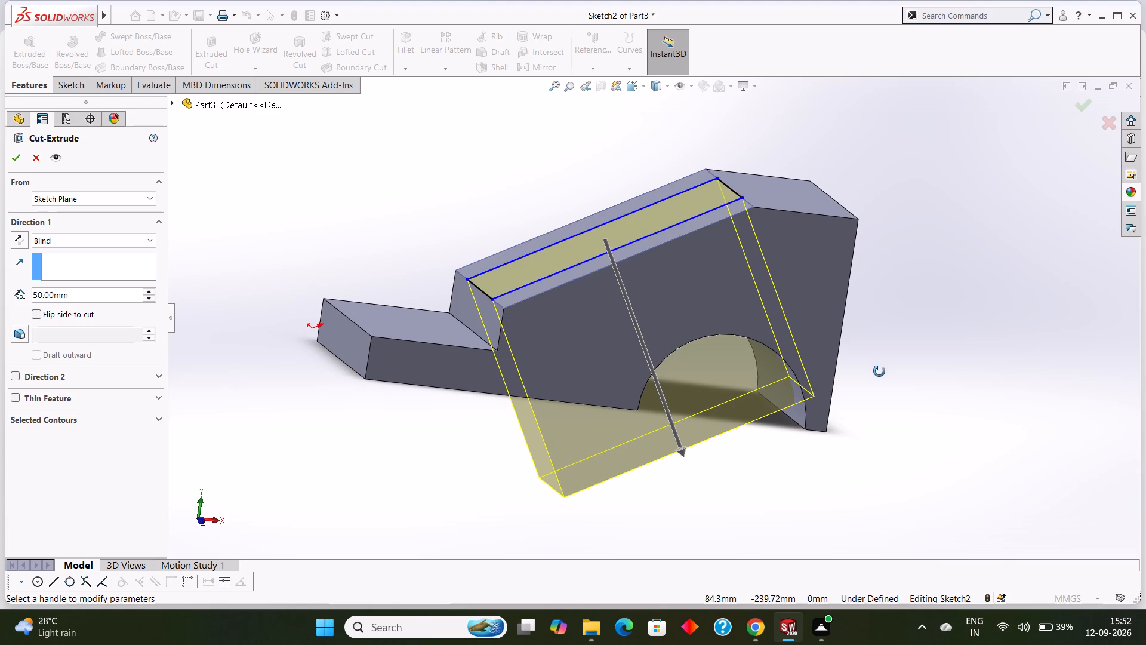
middle_drag(879, 371, 880, 373)
middle_drag(941, 385, 939, 385)
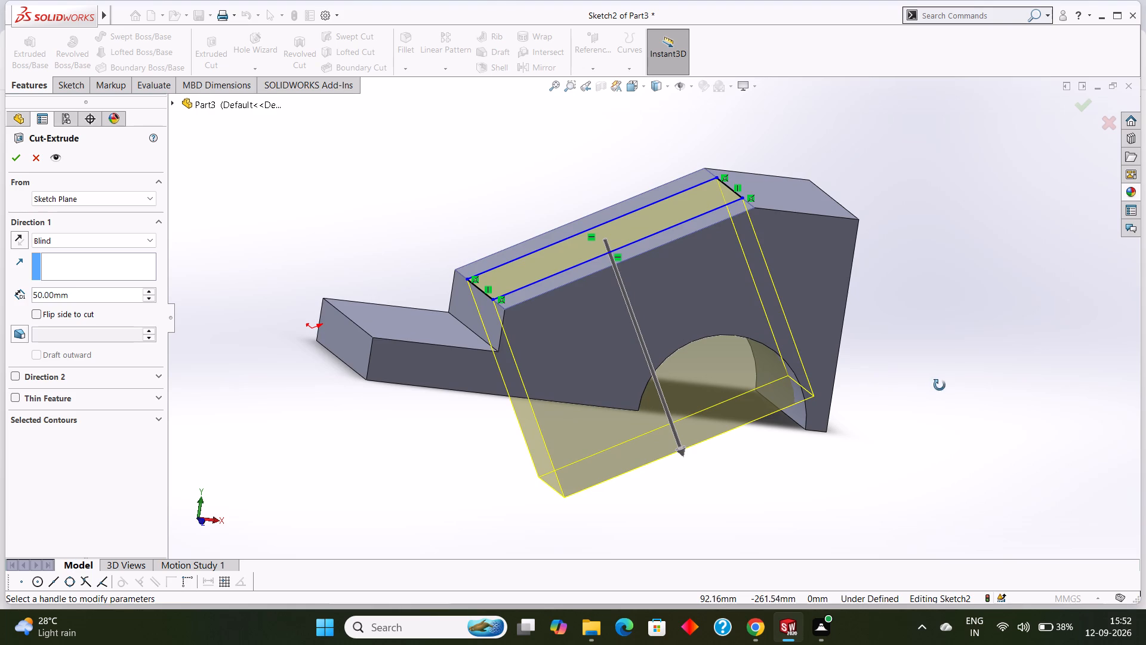
middle_drag(939, 385, 921, 370)
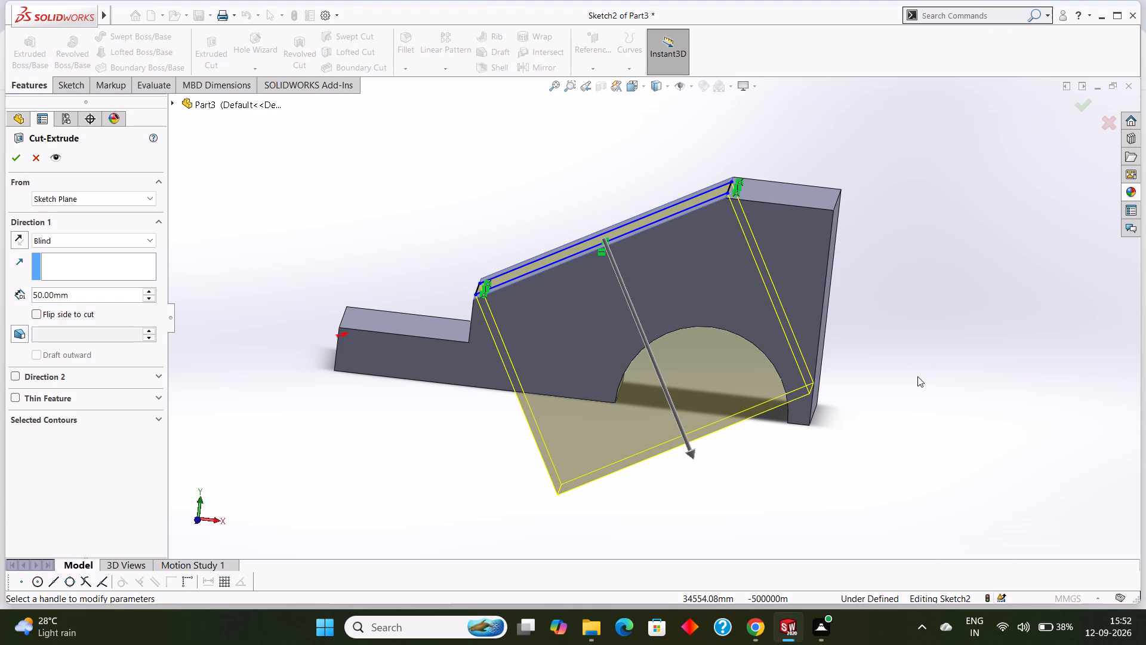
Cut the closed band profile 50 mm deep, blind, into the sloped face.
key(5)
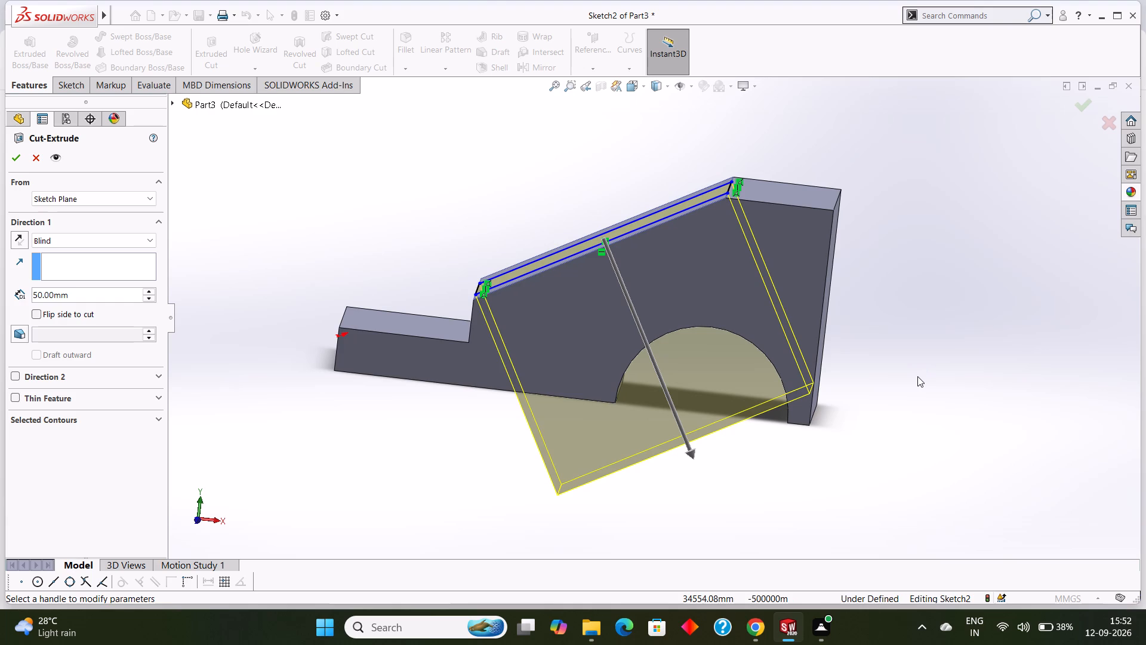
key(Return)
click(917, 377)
Examine the pocket cut in the sloped face from several angles, including its walls and the base cutout below.
scroll(917, 377, up, 1)
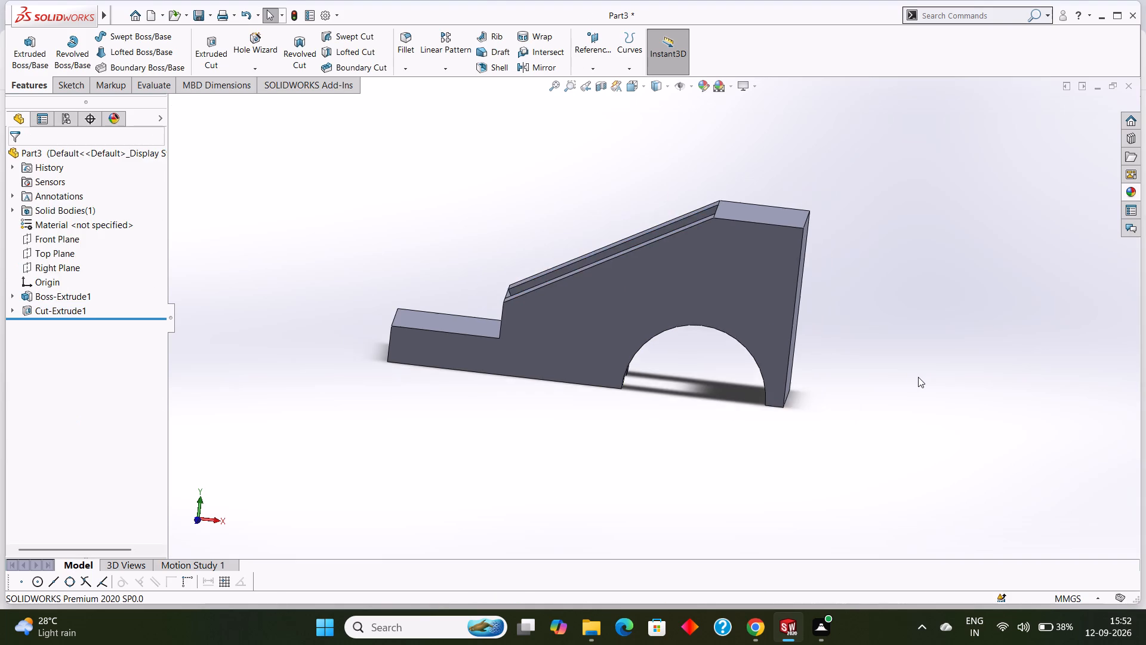
middle_drag(928, 379, 1018, 408)
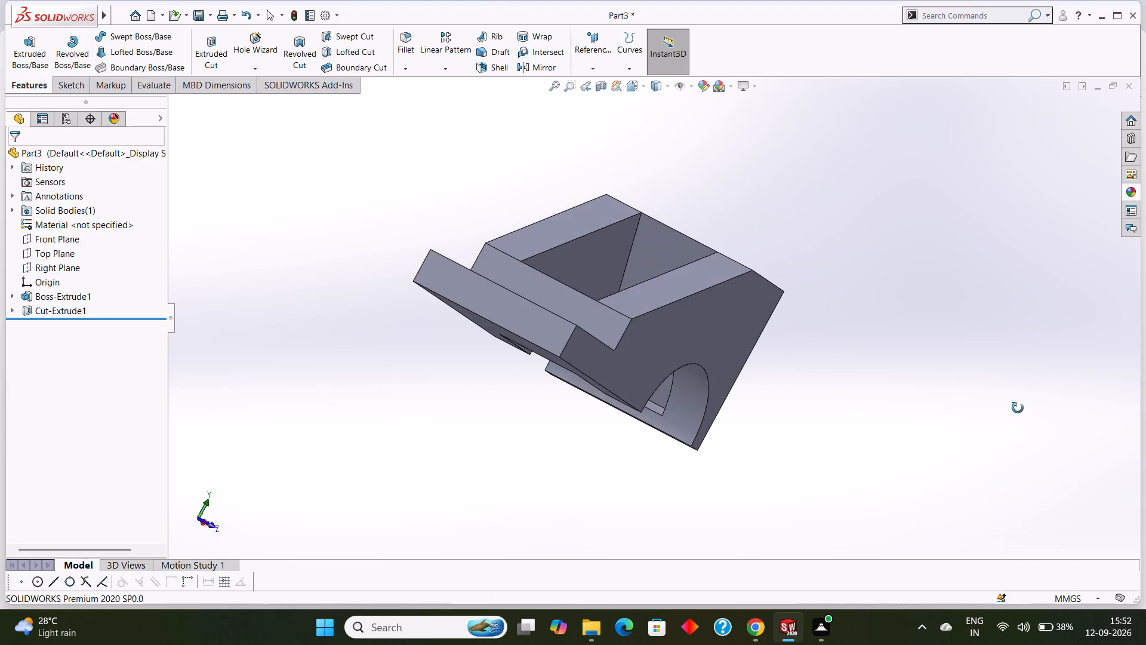
middle_drag(1018, 408, 958, 505)
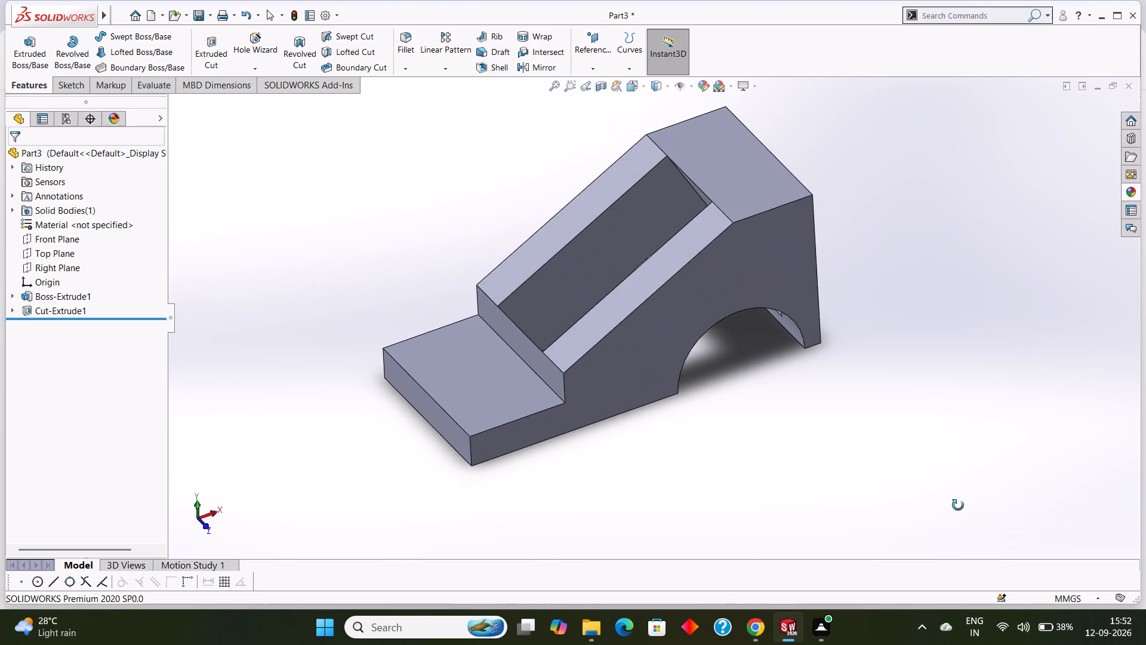
middle_drag(958, 505, 925, 417)
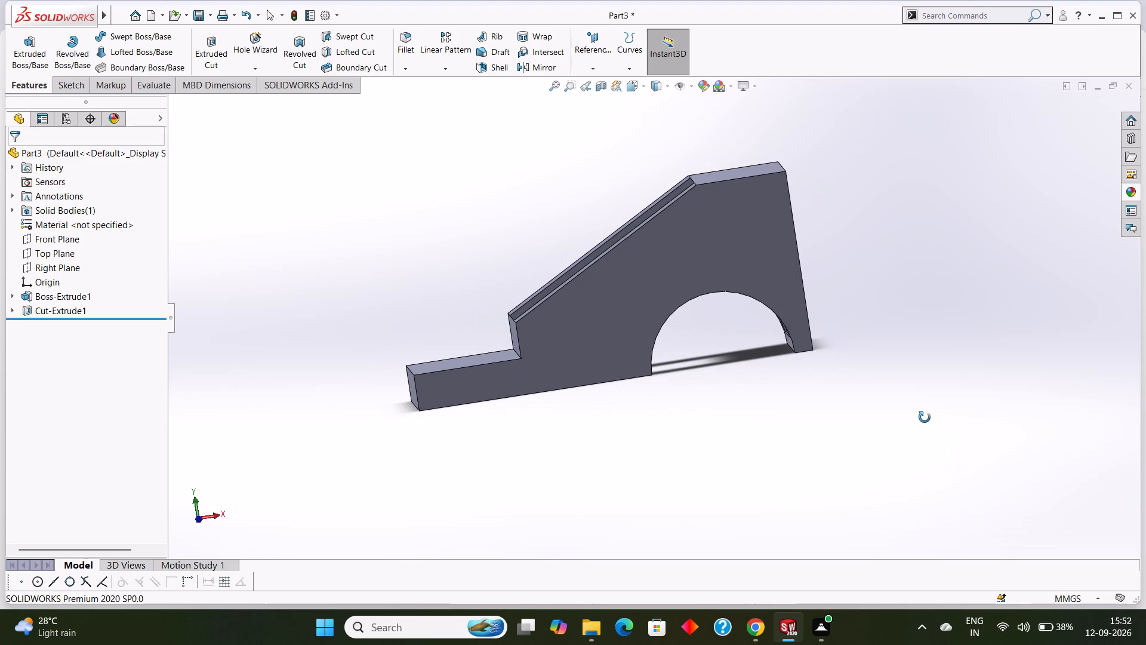
middle_drag(925, 417, 928, 437)
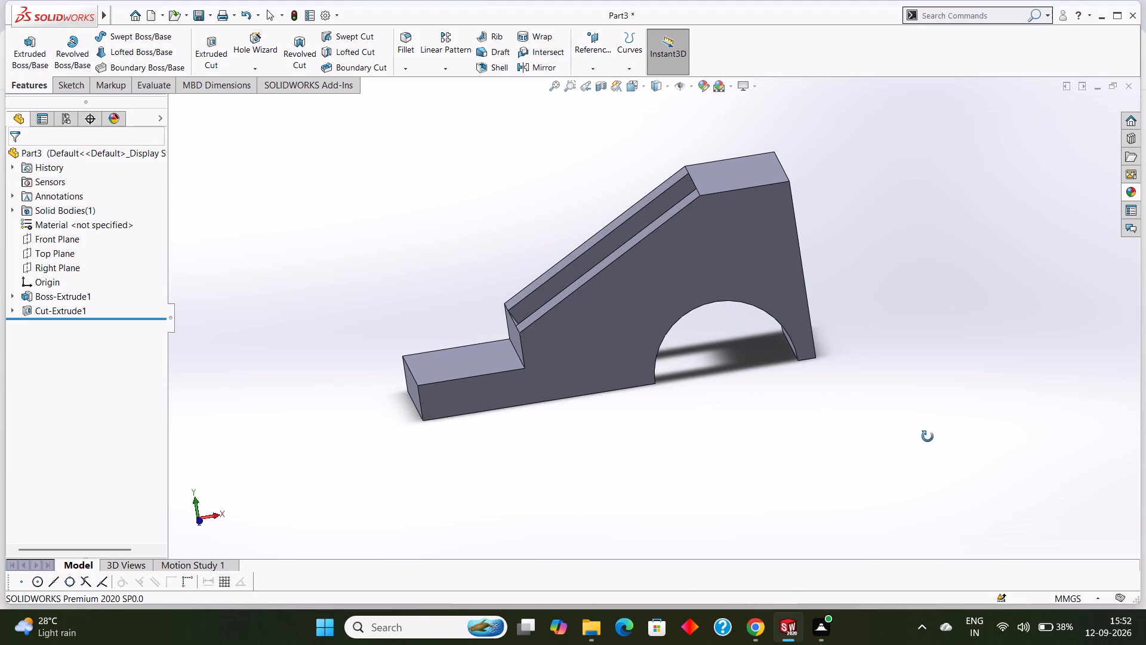
middle_drag(928, 437, 1053, 521)
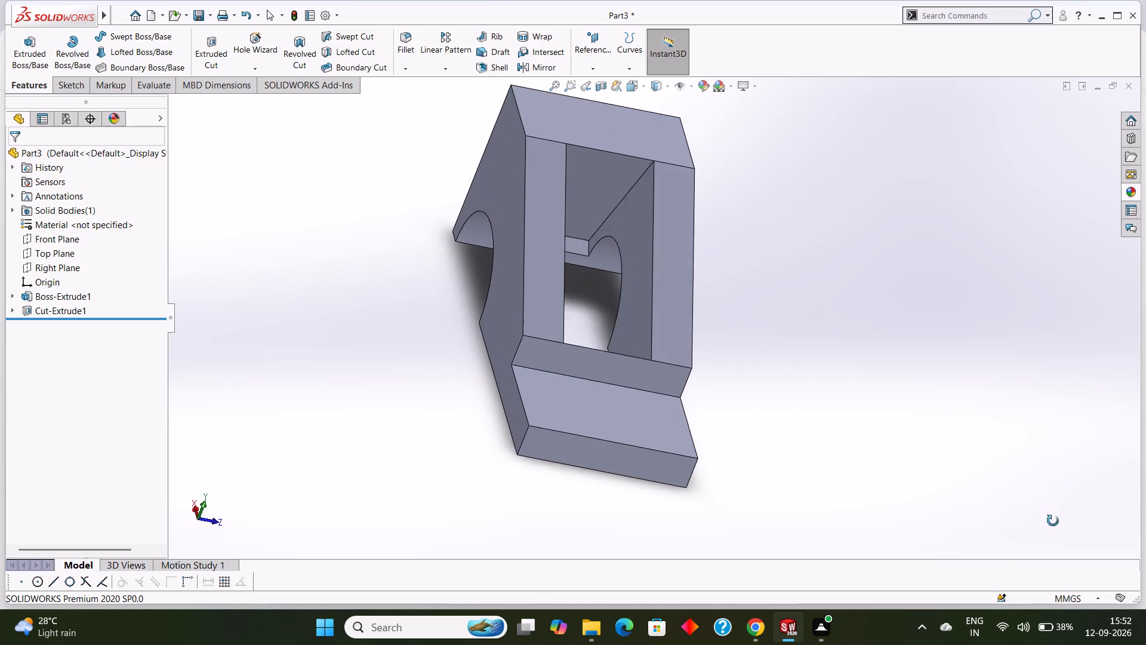
middle_drag(1053, 521, 1064, 542)
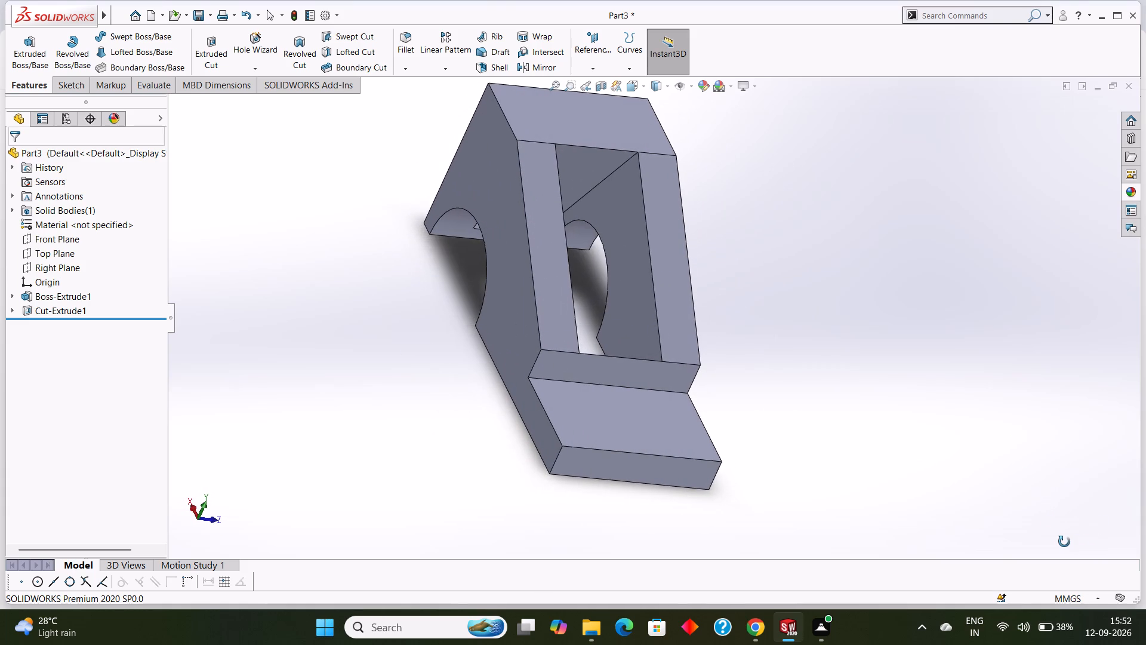
middle_drag(1064, 542, 1061, 545)
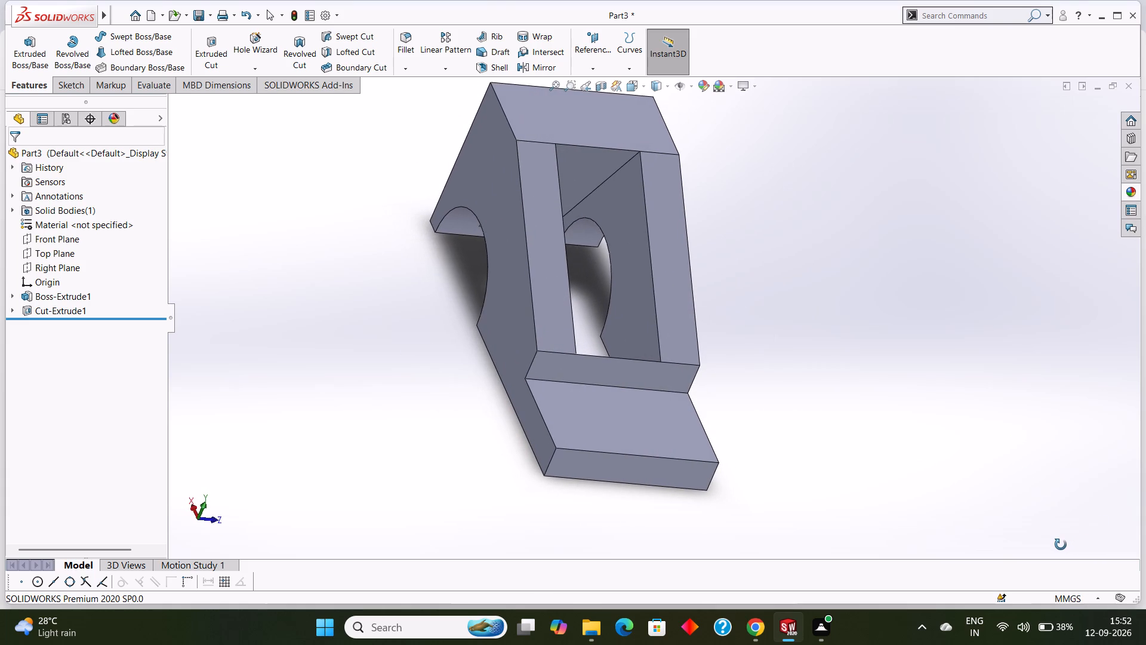
middle_drag(1061, 545, 957, 567)
scroll(958, 560, down, 1)
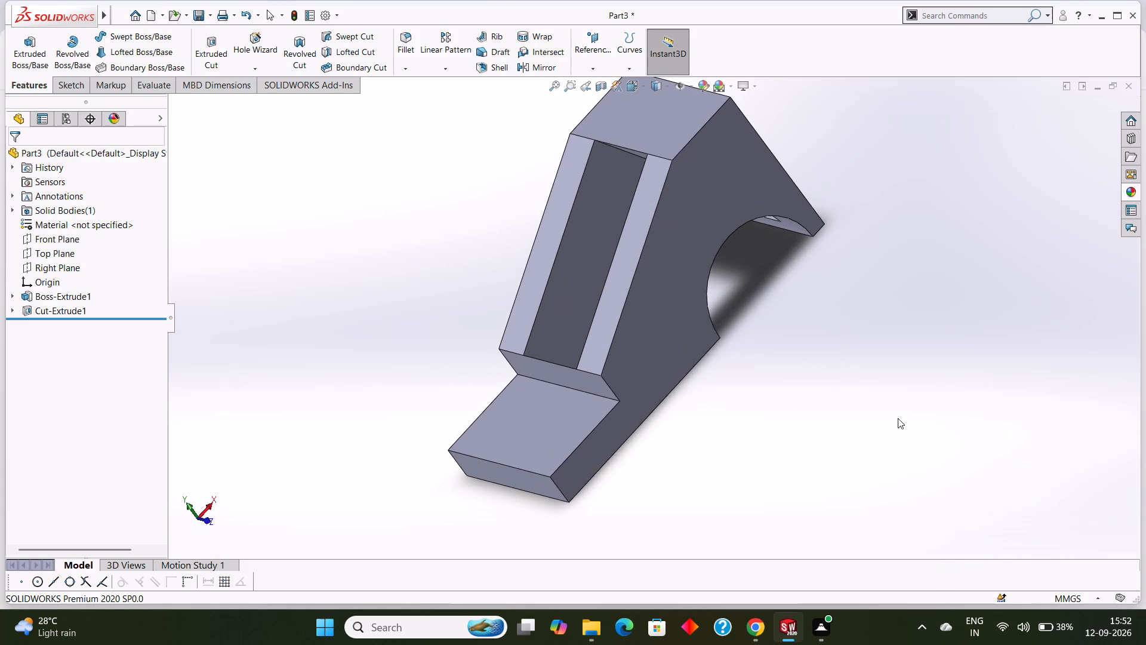
click(654, 115)
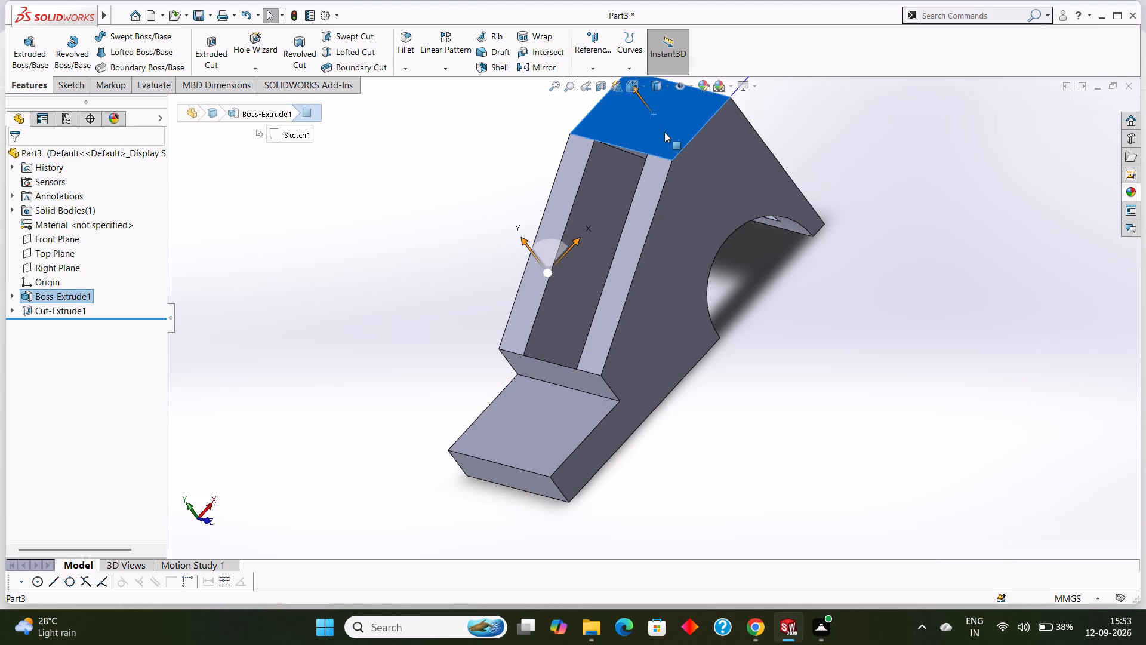
key(Escape)
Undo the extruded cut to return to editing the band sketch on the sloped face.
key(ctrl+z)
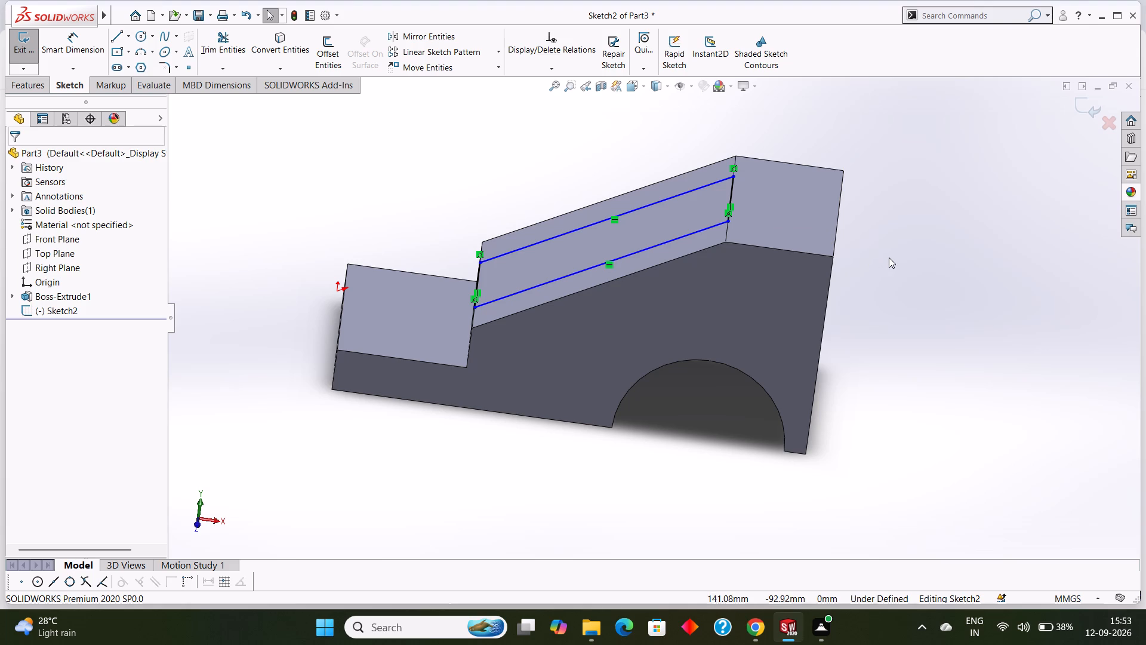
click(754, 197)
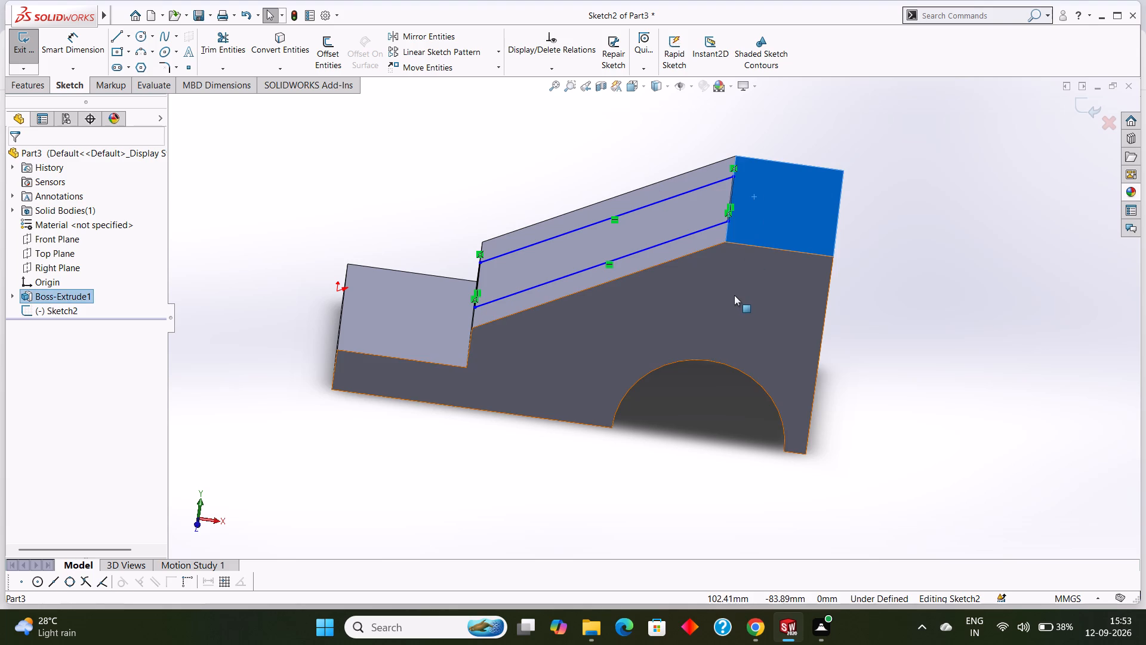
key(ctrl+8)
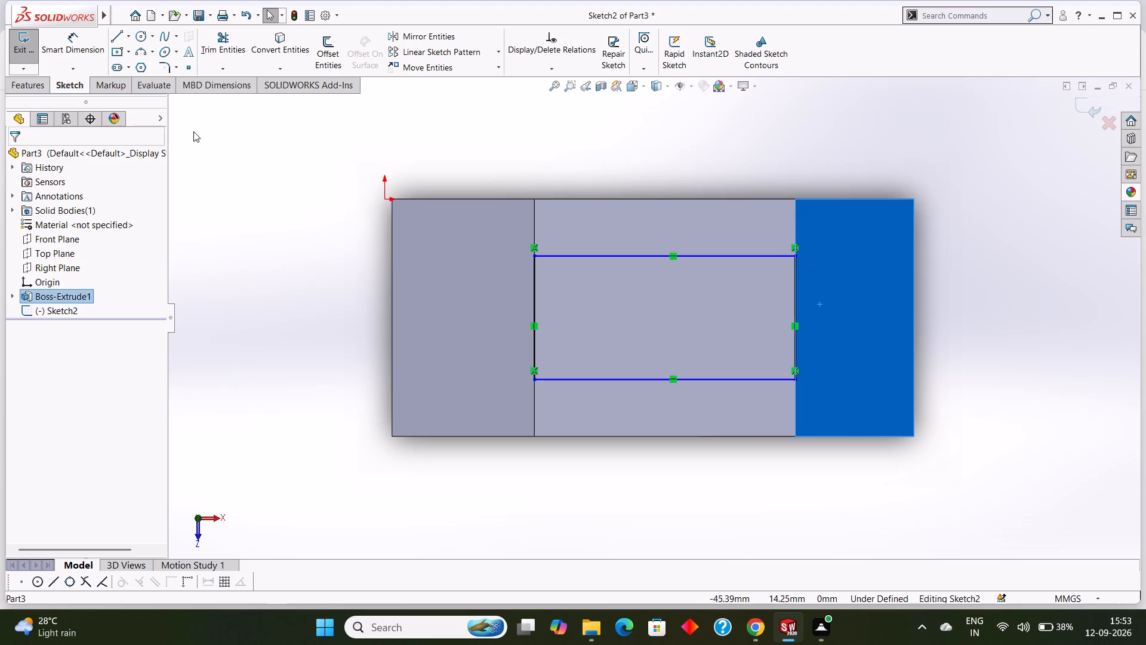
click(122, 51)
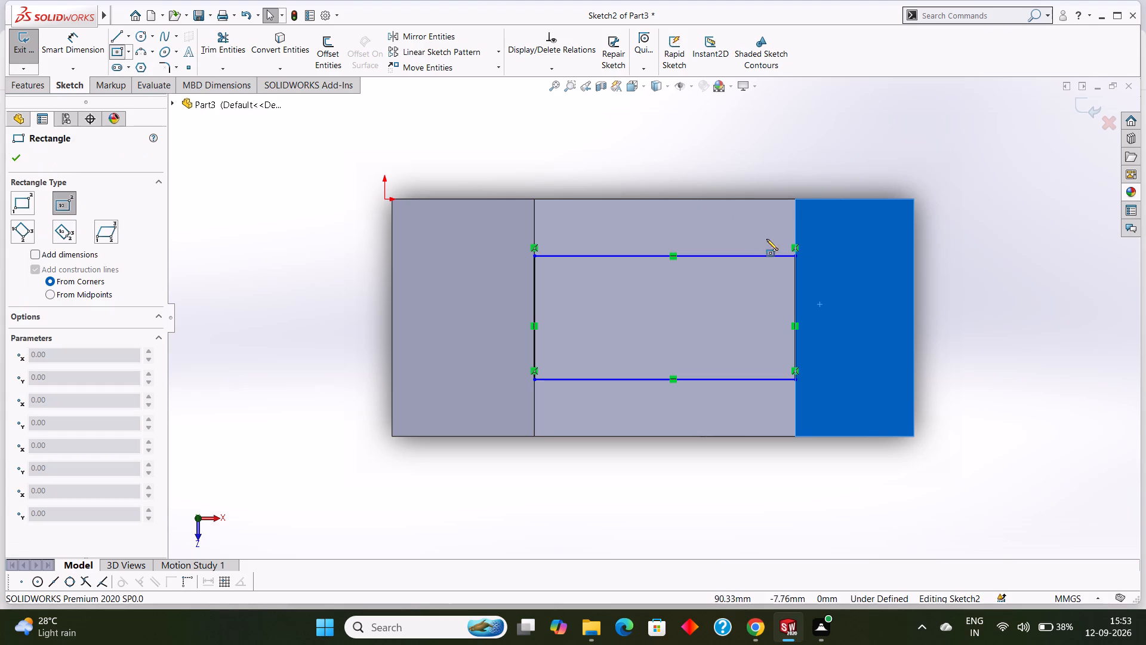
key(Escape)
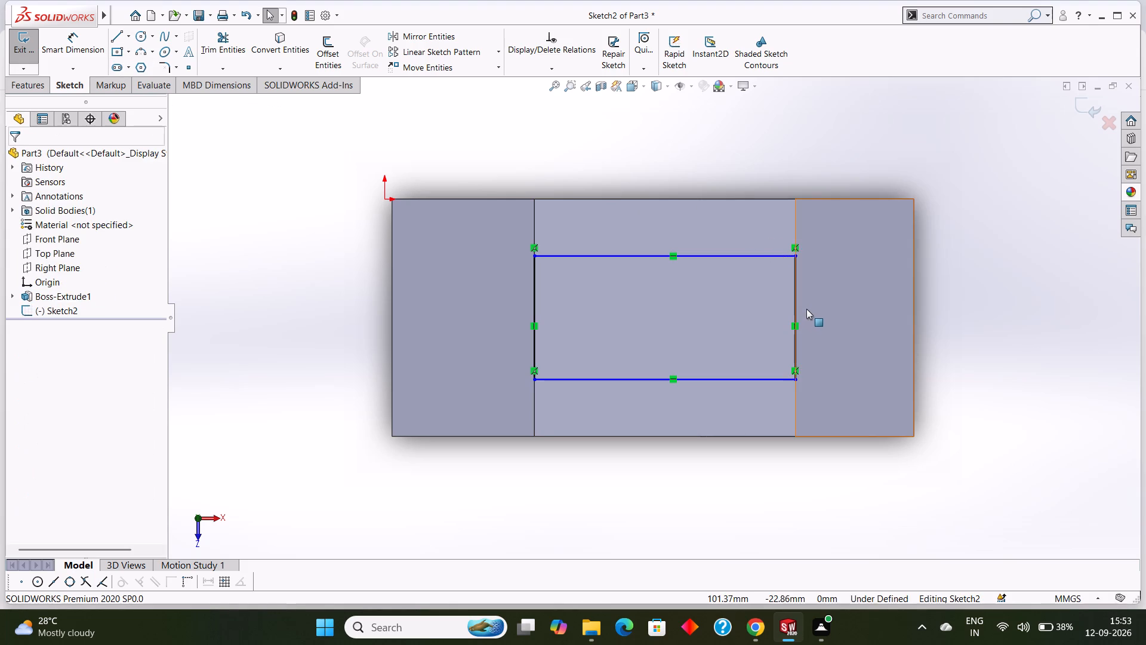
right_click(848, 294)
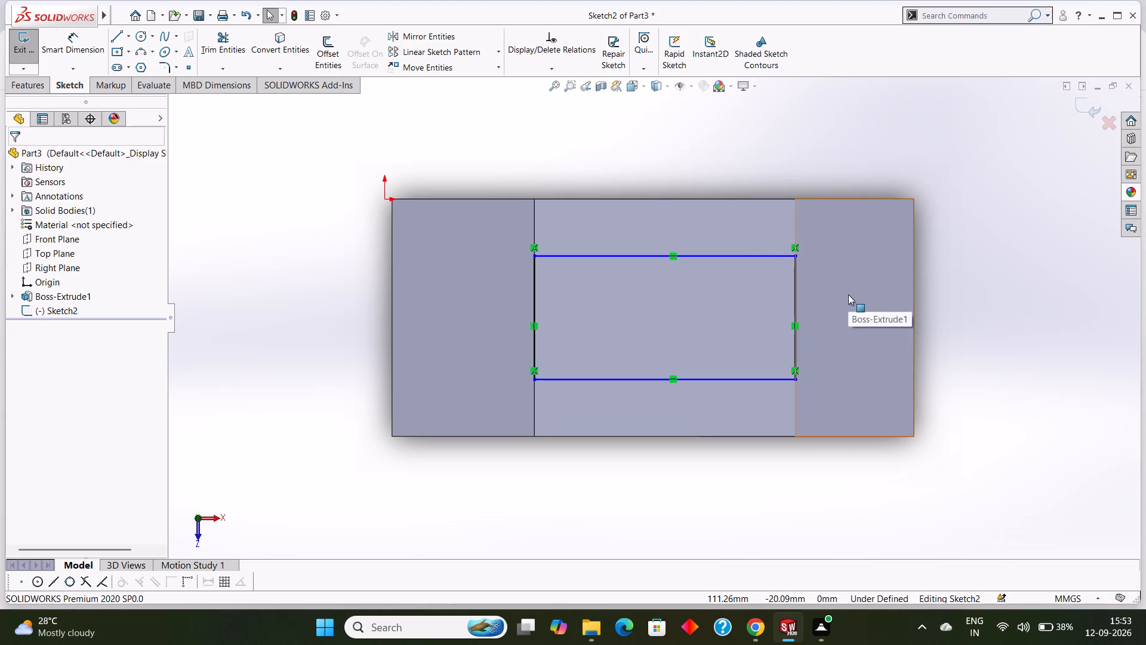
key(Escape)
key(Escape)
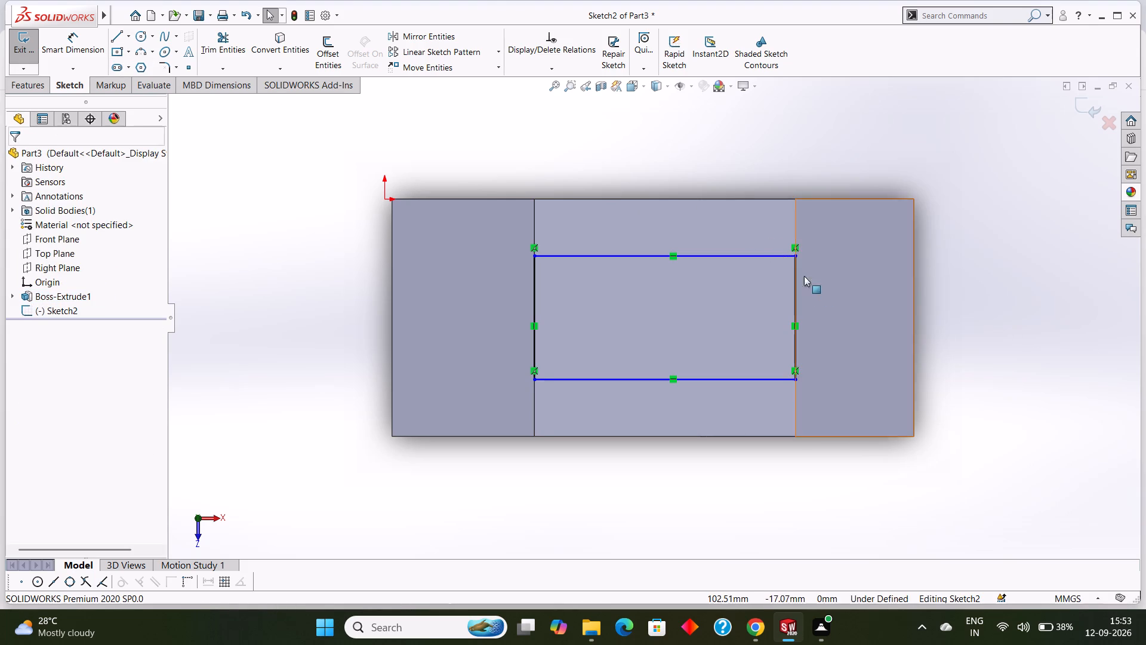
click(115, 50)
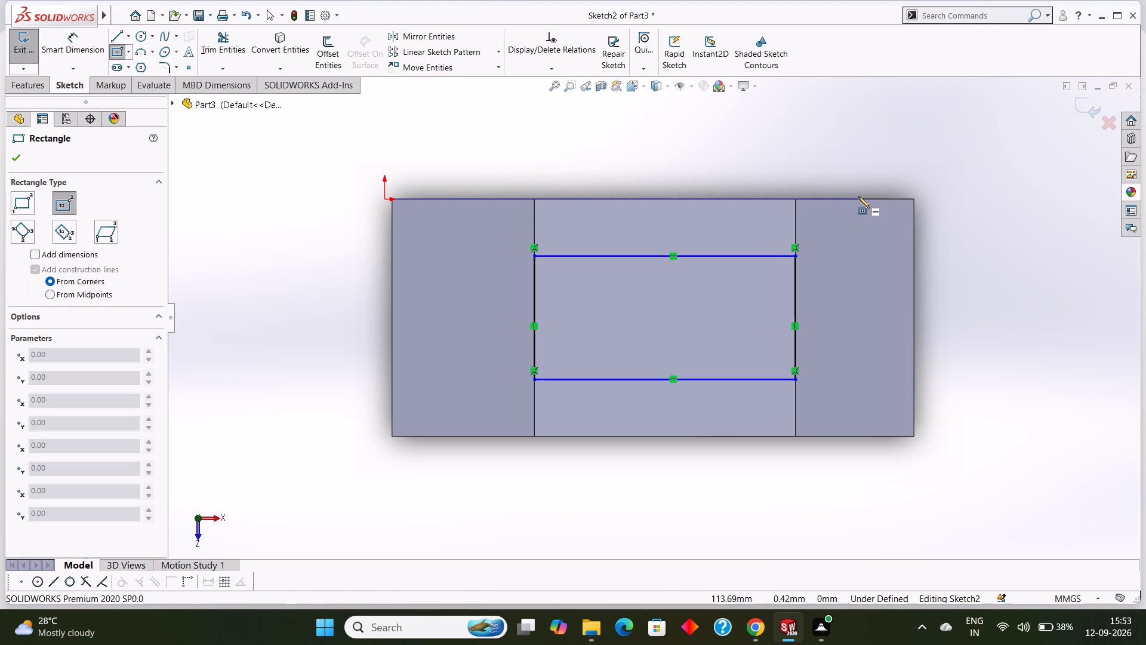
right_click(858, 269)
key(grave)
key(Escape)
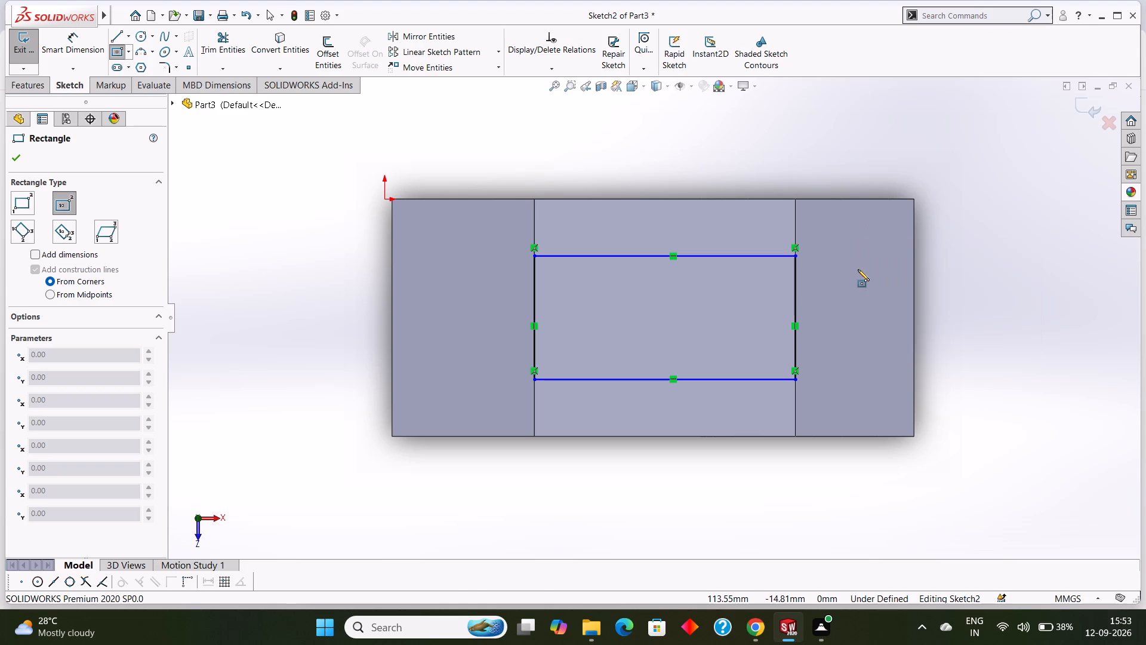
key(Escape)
Close the band sketch and open a new sketch on the high flat top face beside the slope.
click(38, 42)
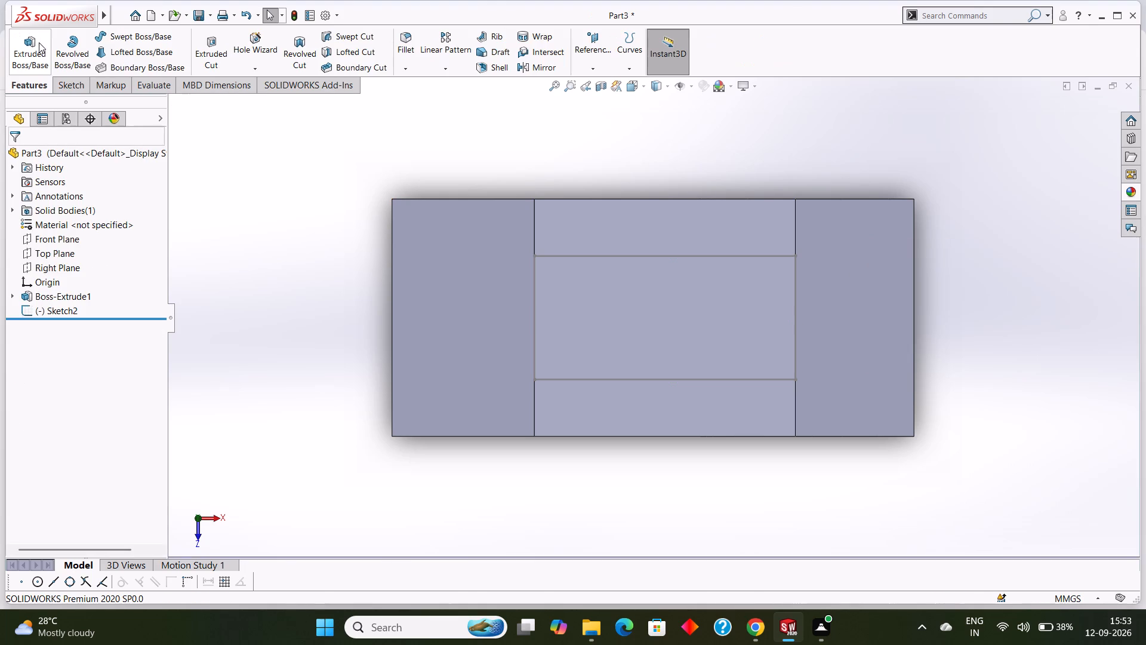
middle_drag(865, 306, 870, 274)
click(866, 275)
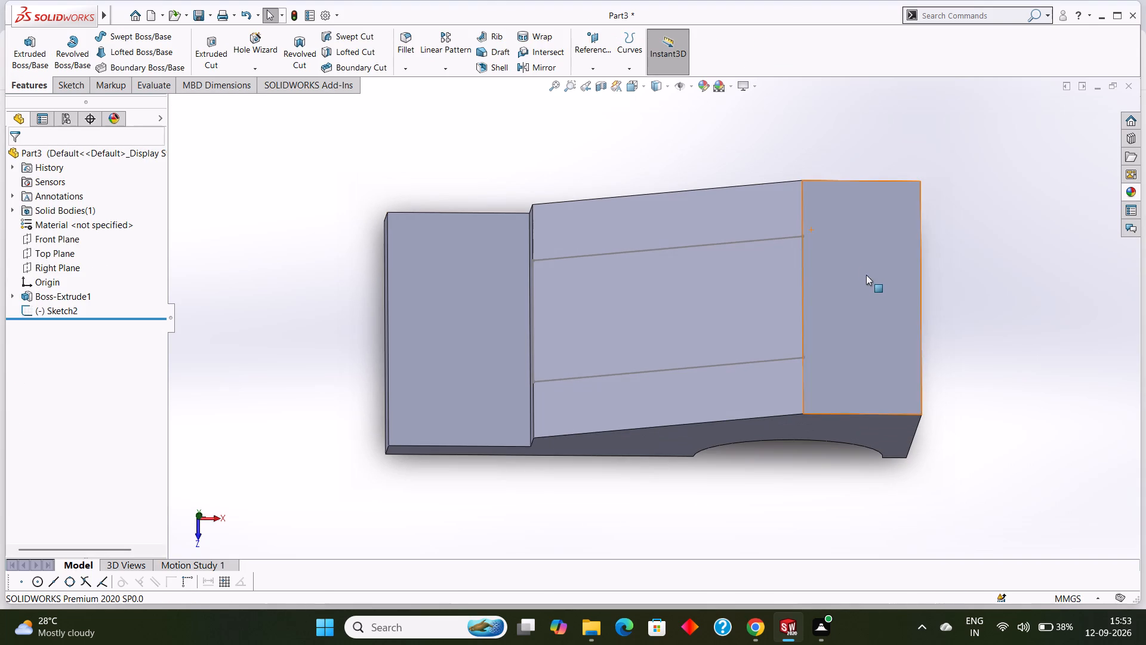
key(ctrl+8)
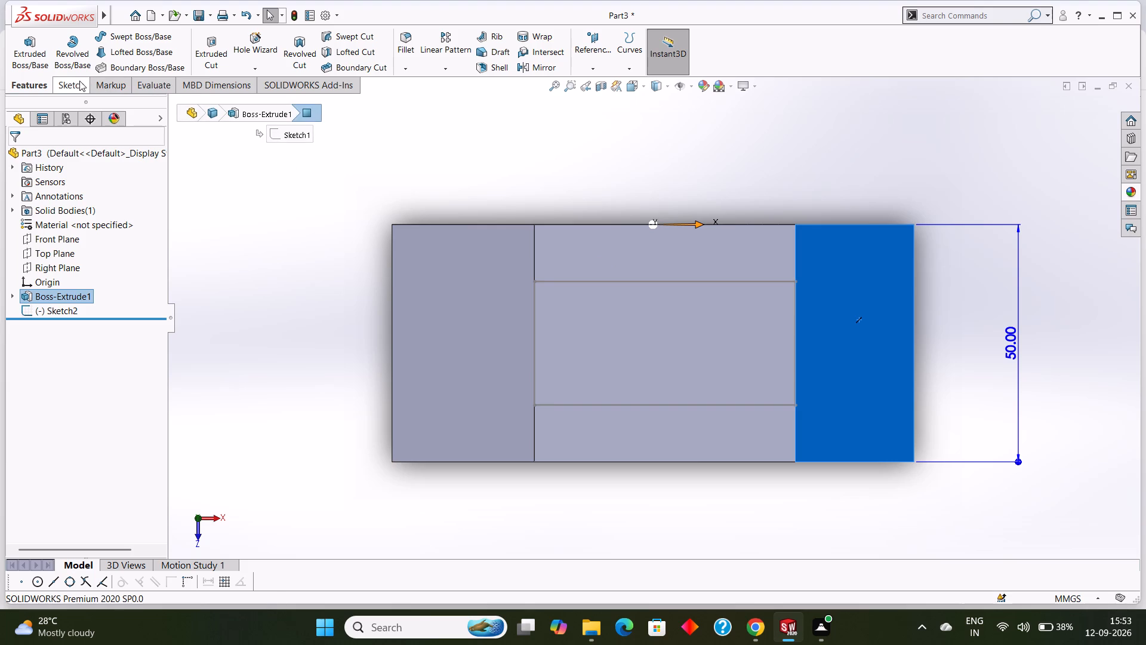
right_click(834, 252)
click(857, 233)
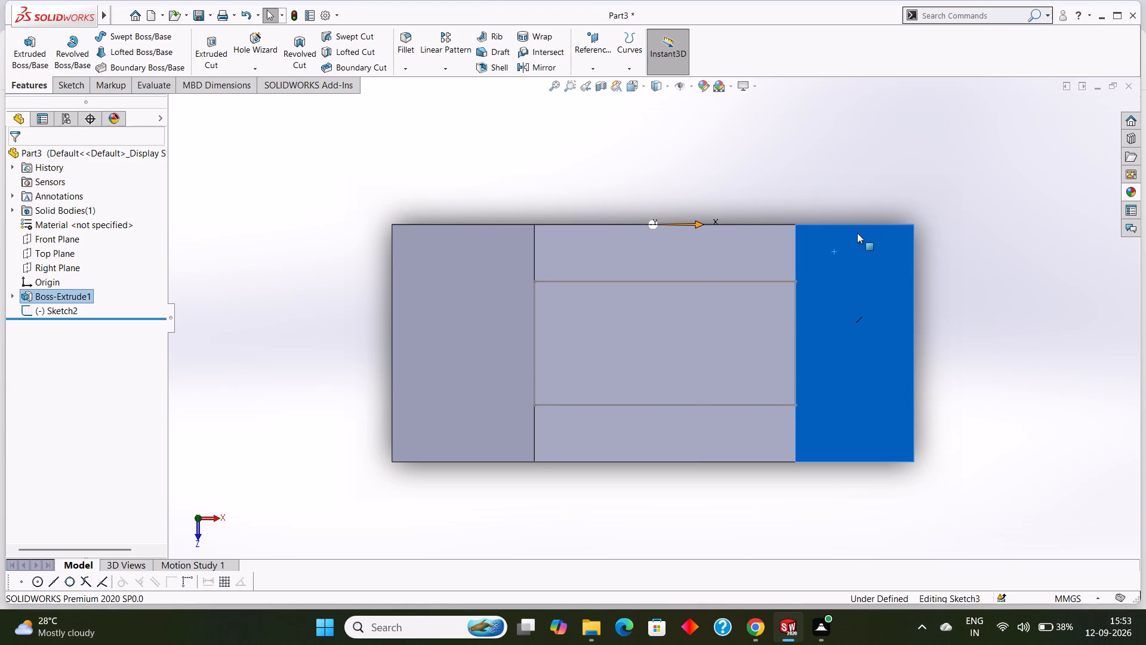
key(Escape)
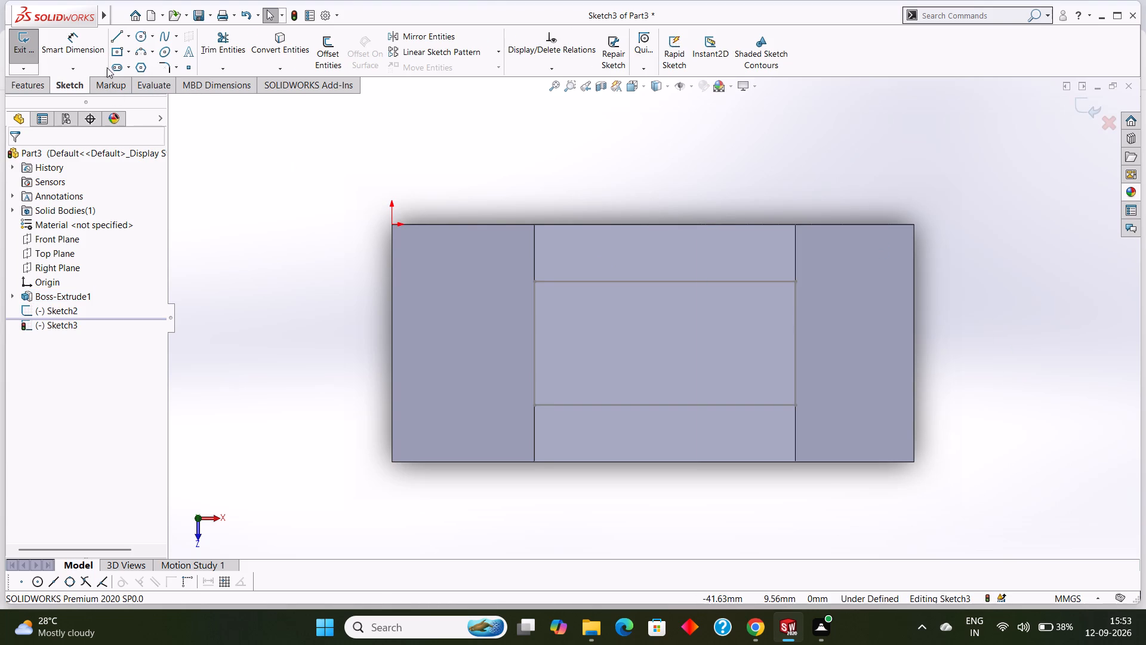
Draw a center rectangle about 25 mm by 26 mm from the middle of the high flat face out to its end edge.
click(123, 51)
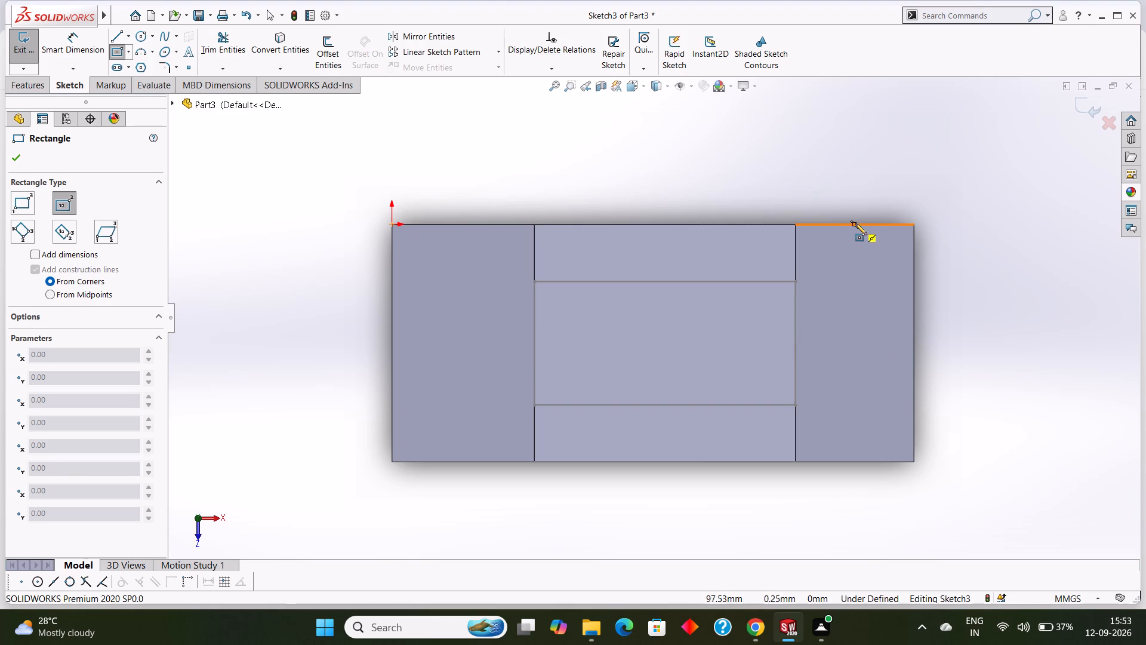
click(854, 343)
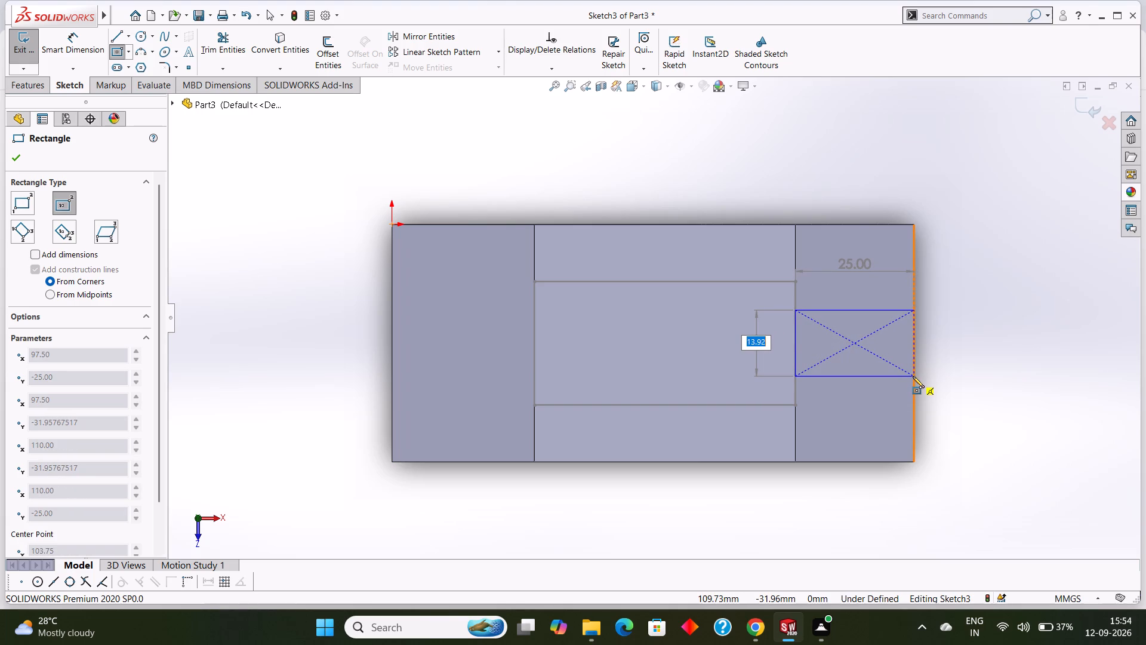
click(915, 407)
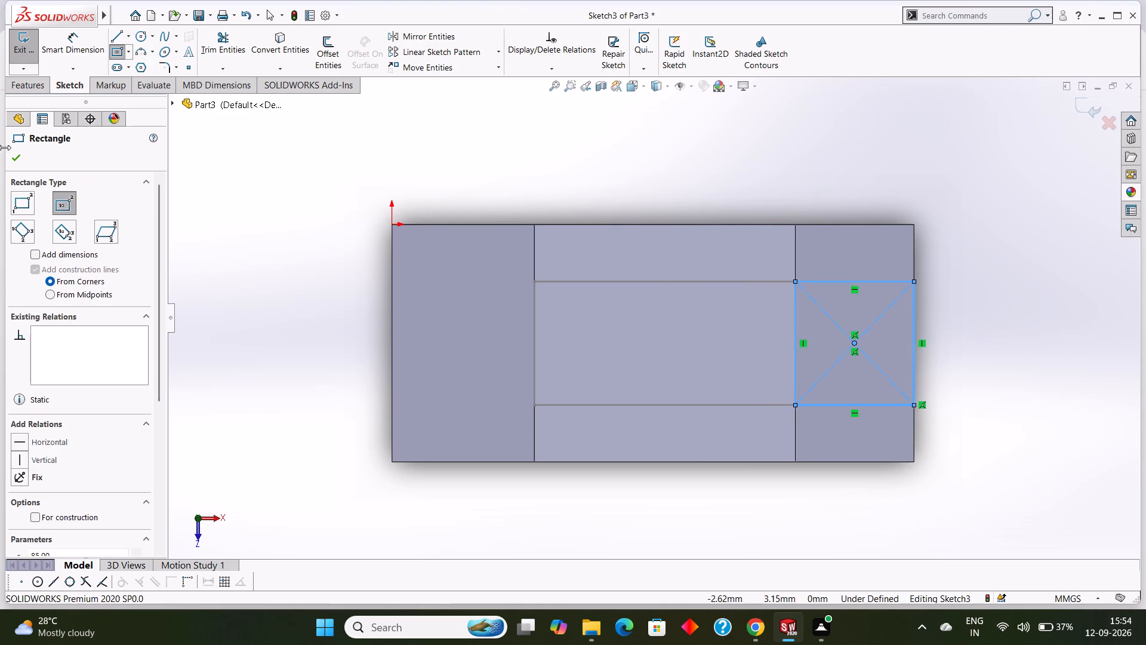
click(12, 155)
Dimension the rectangle's side on the end edge as 26 mm and the centre-to-corner distance along that side as 13 mm.
click(77, 44)
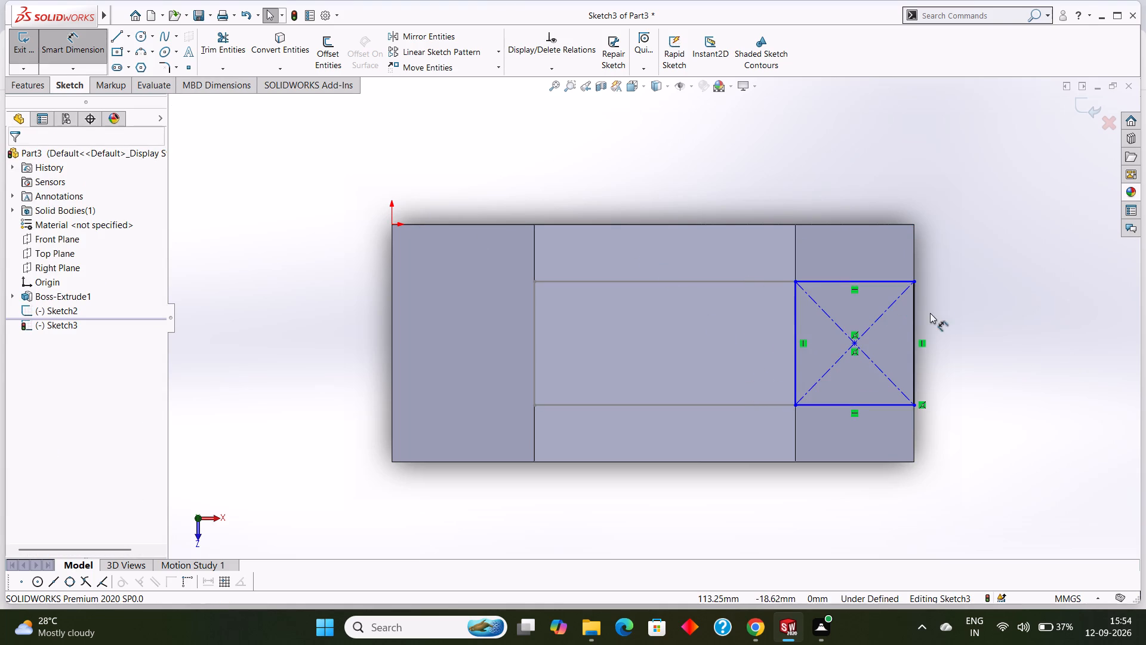
click(915, 317)
click(957, 318)
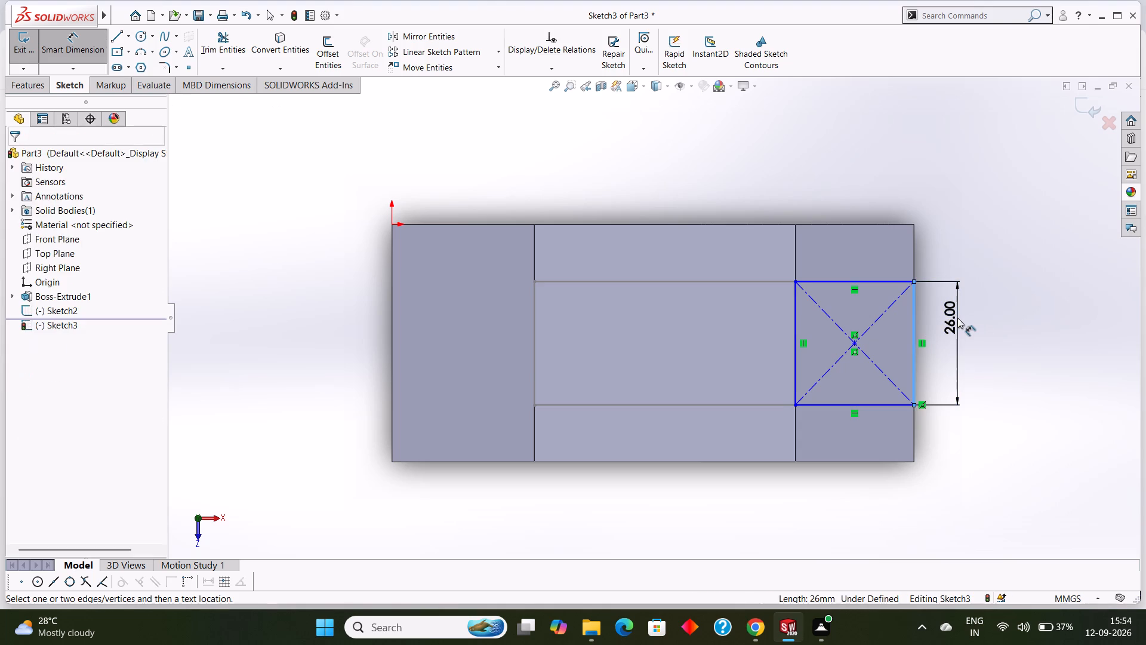
click(910, 297)
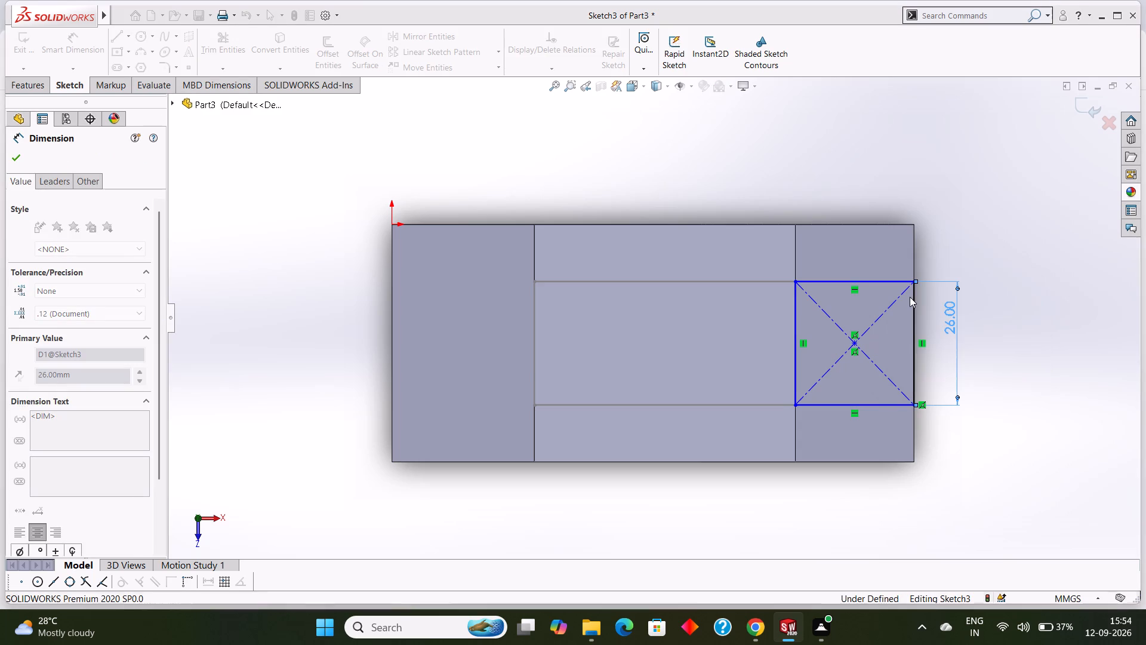
click(856, 340)
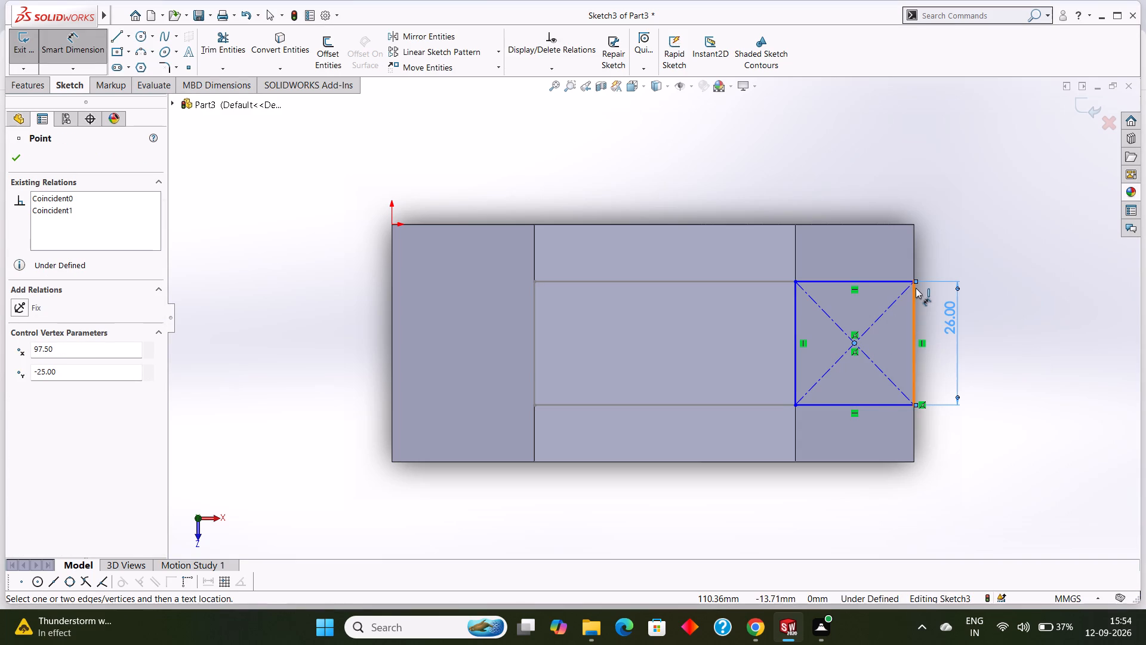
click(916, 281)
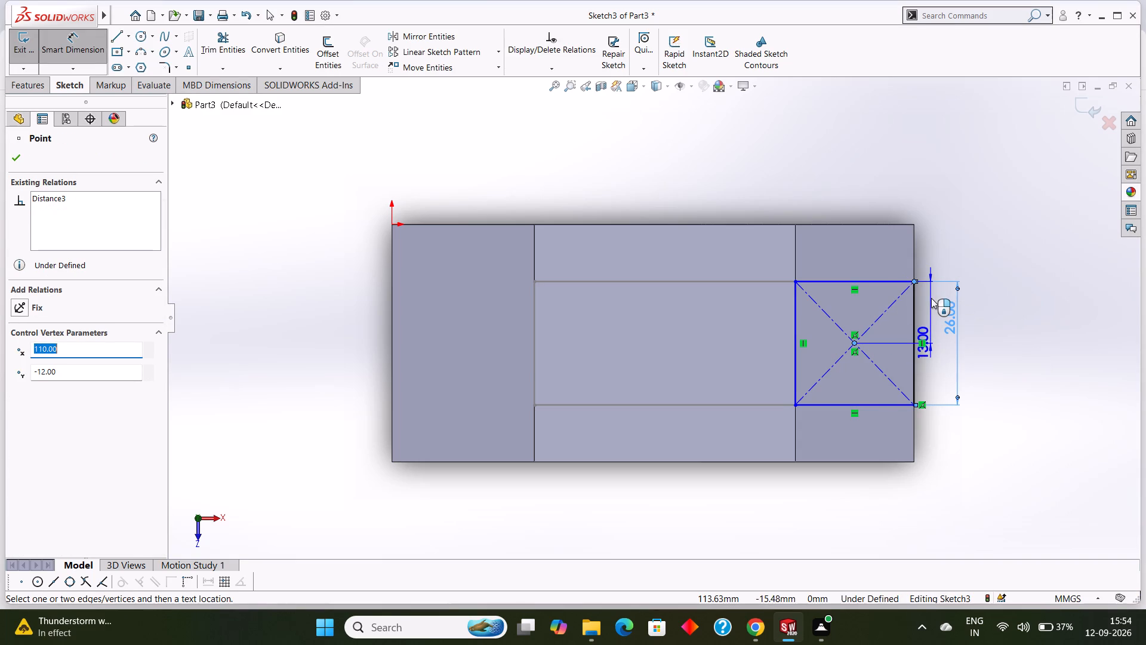
click(931, 298)
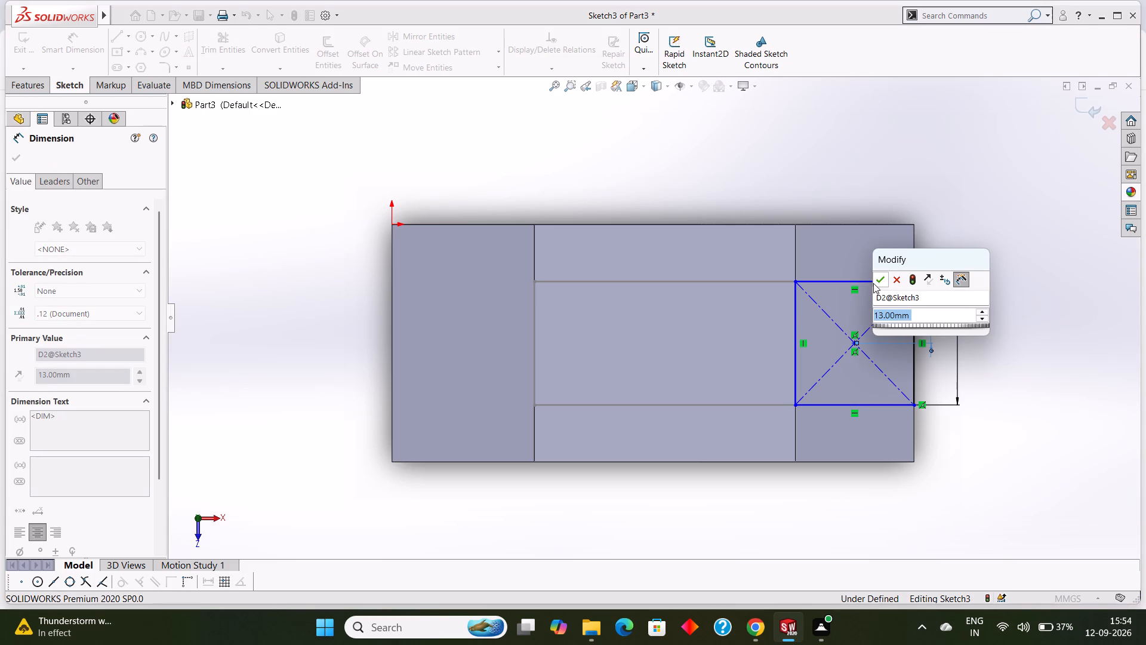
click(886, 279)
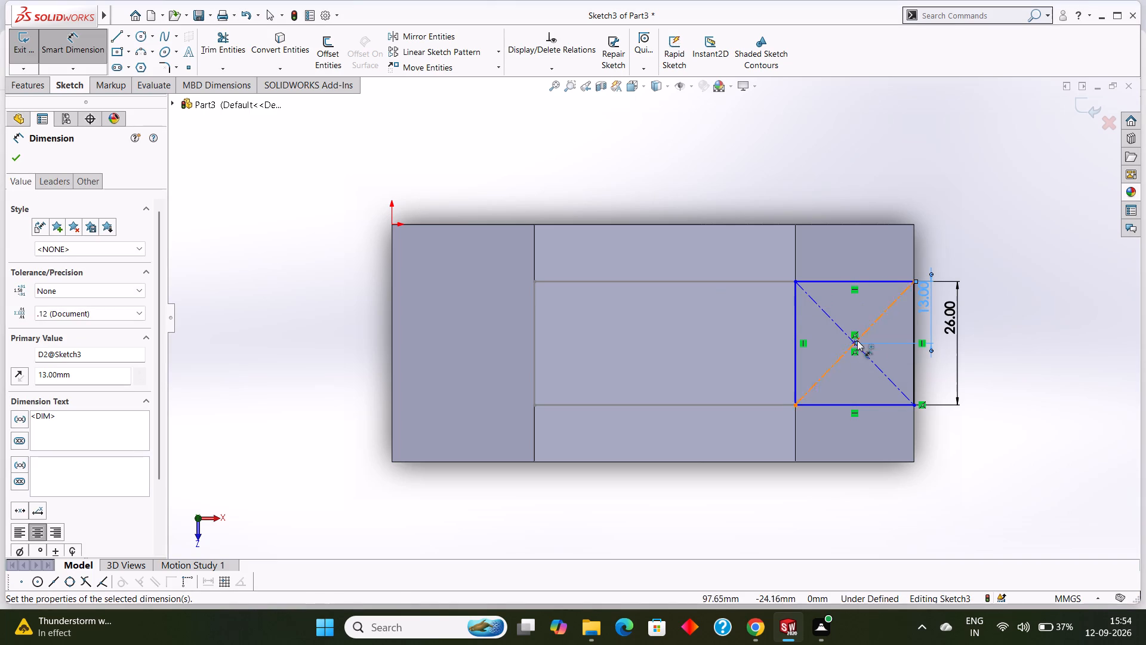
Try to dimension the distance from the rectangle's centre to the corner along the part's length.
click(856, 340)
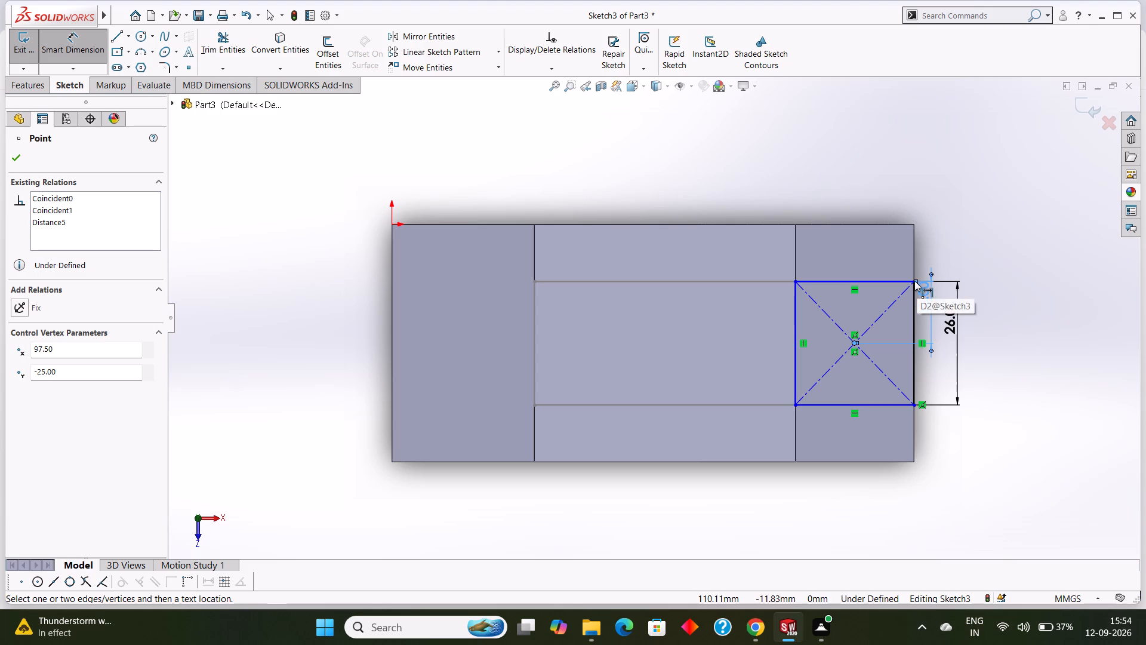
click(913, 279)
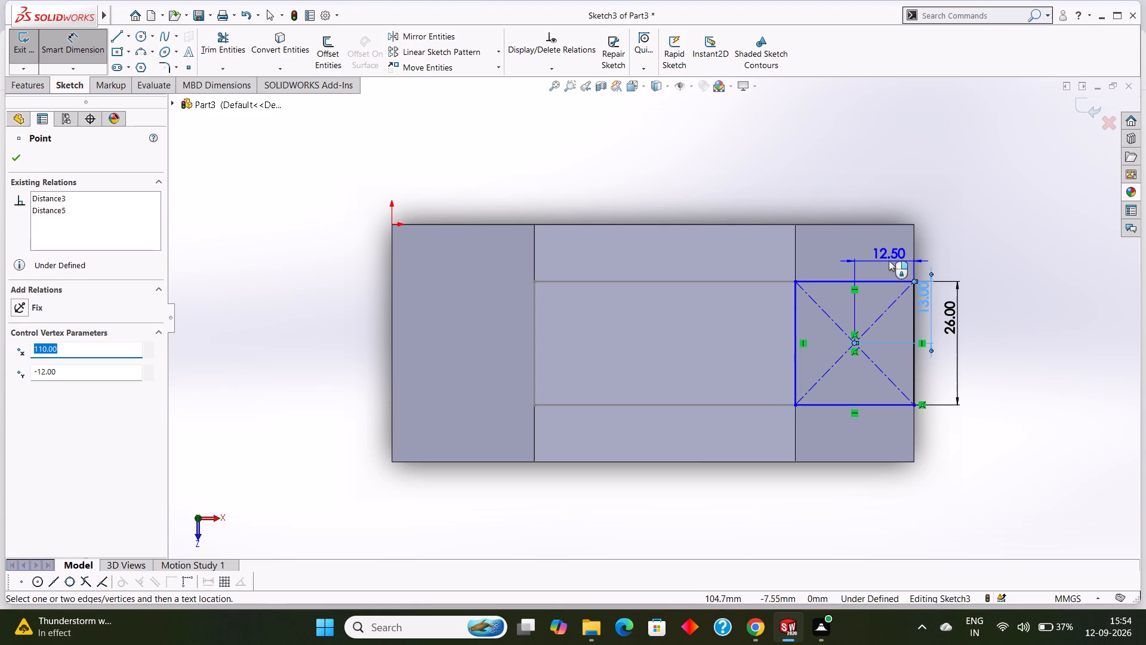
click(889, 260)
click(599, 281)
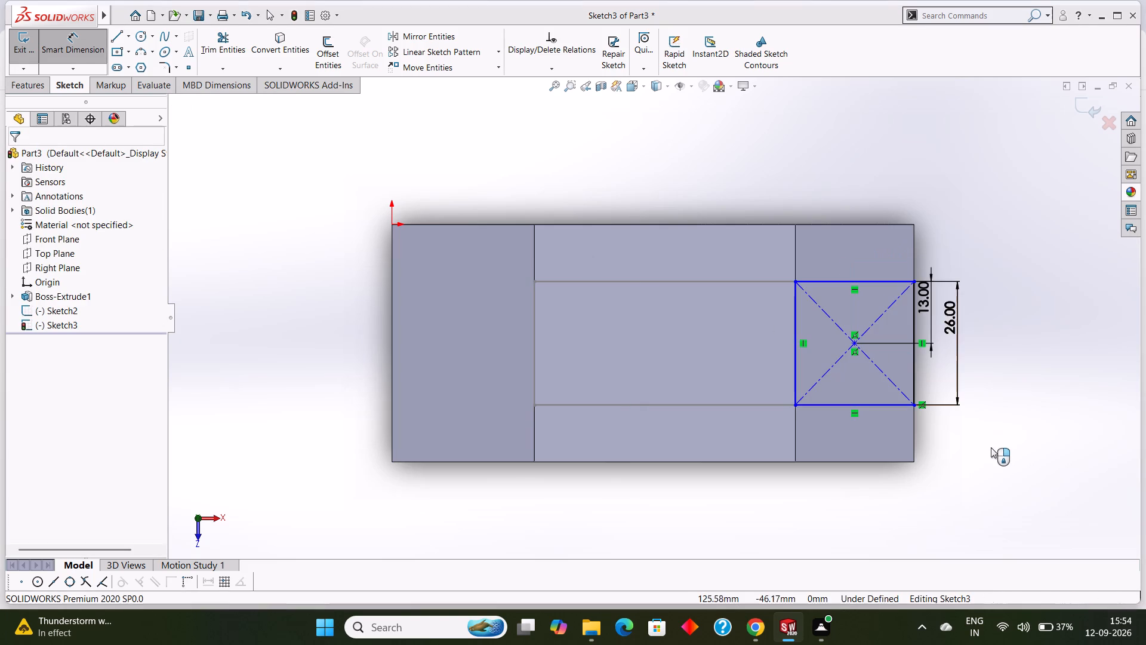
Cut-extrude the 26 mm wide rectangle on the high flat top face to a blind depth of 20 mm.
middle_drag(992, 449, 991, 346)
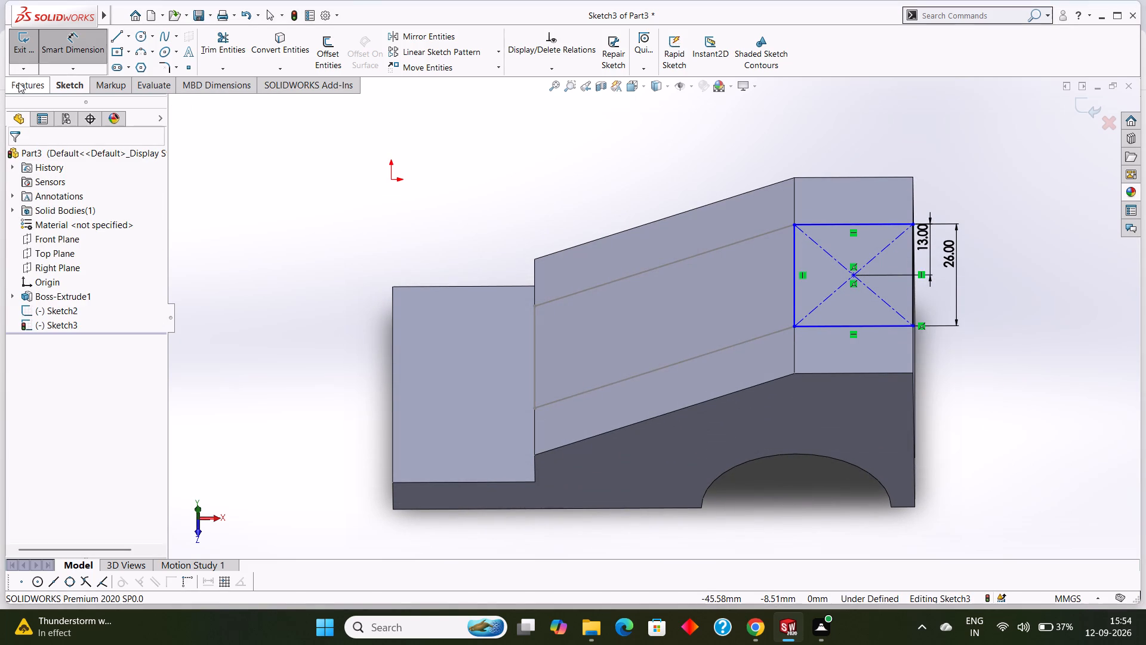
click(20, 84)
click(208, 53)
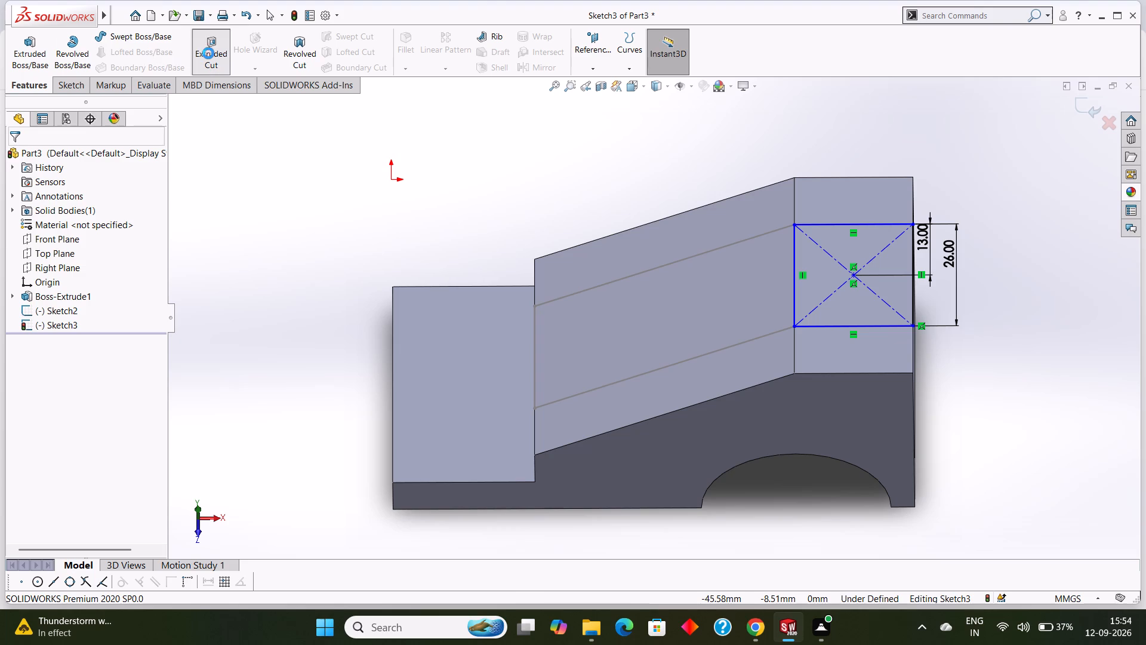
middle_drag(313, 247, 313, 248)
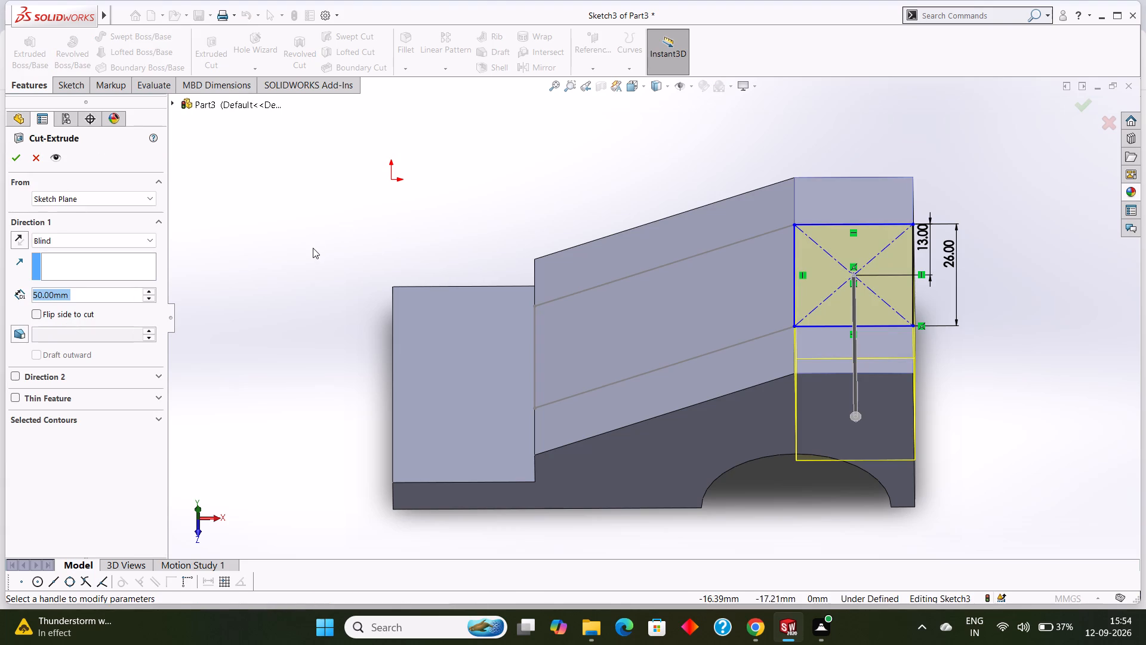
middle_drag(313, 248, 311, 114)
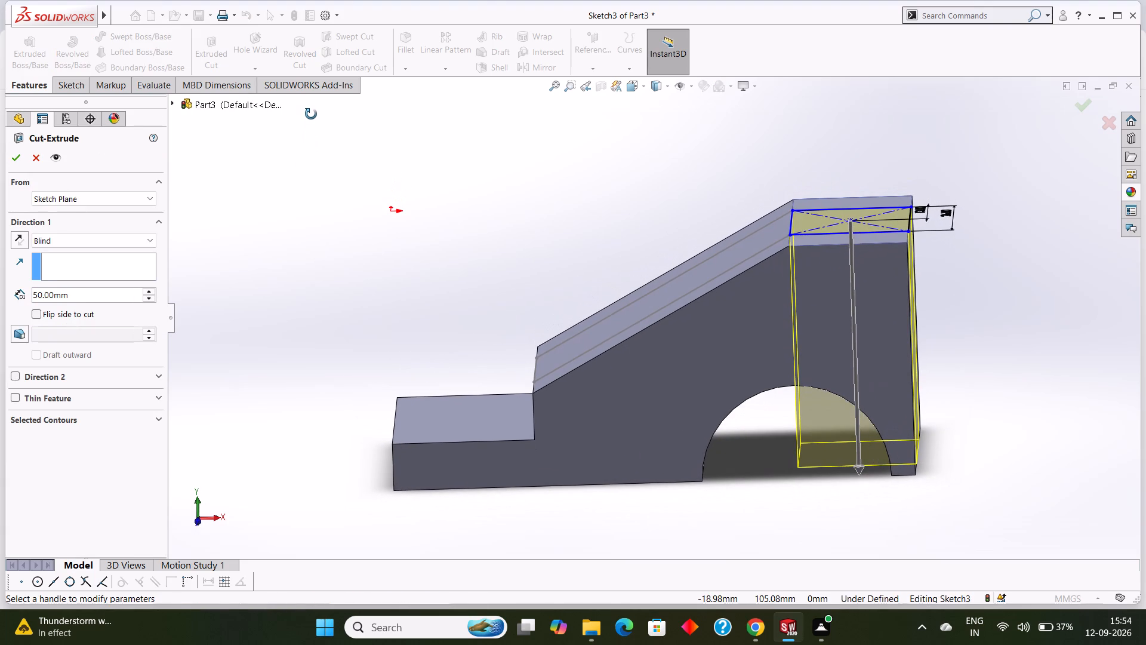
middle_drag(311, 114, 315, 115)
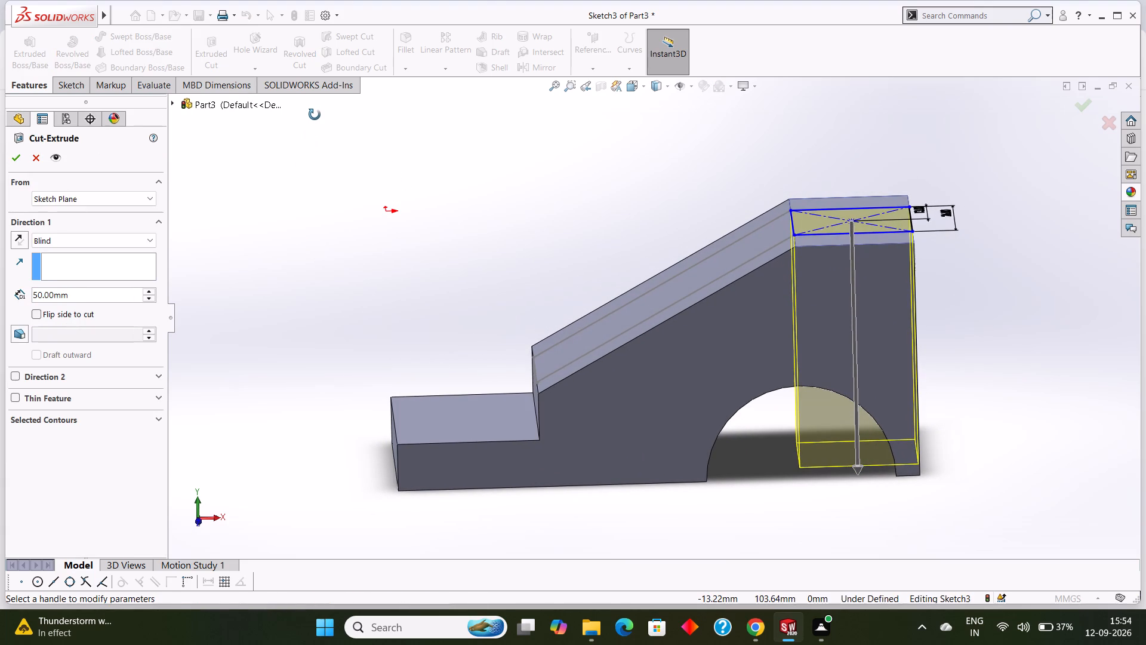
middle_drag(315, 115, 310, 93)
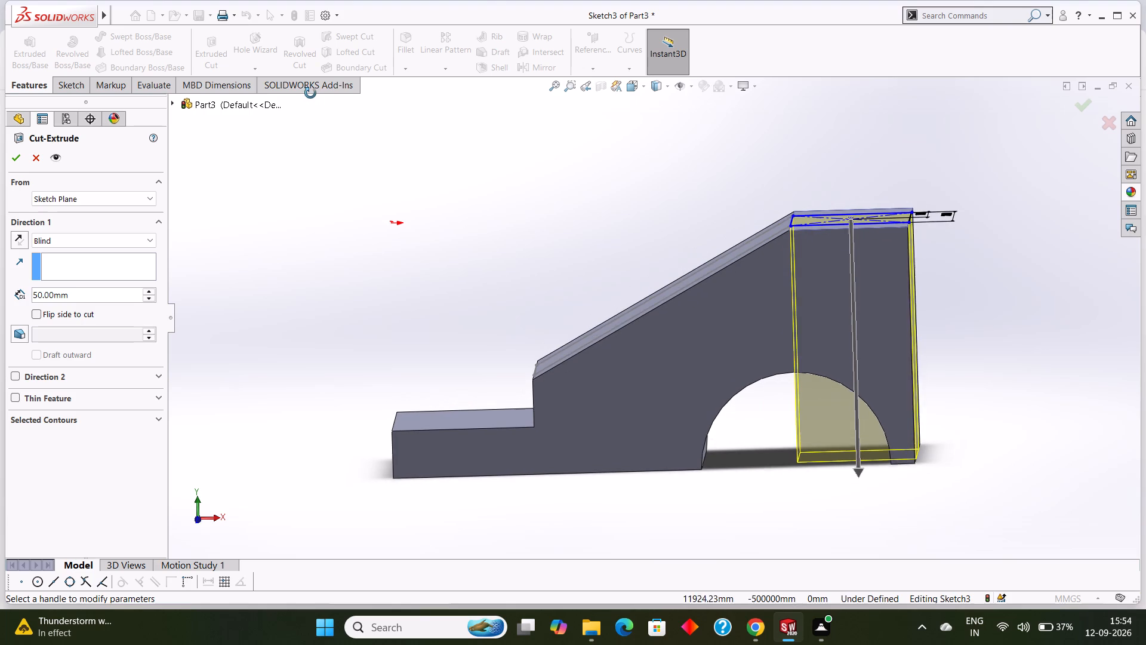
middle_drag(310, 93, 310, 93)
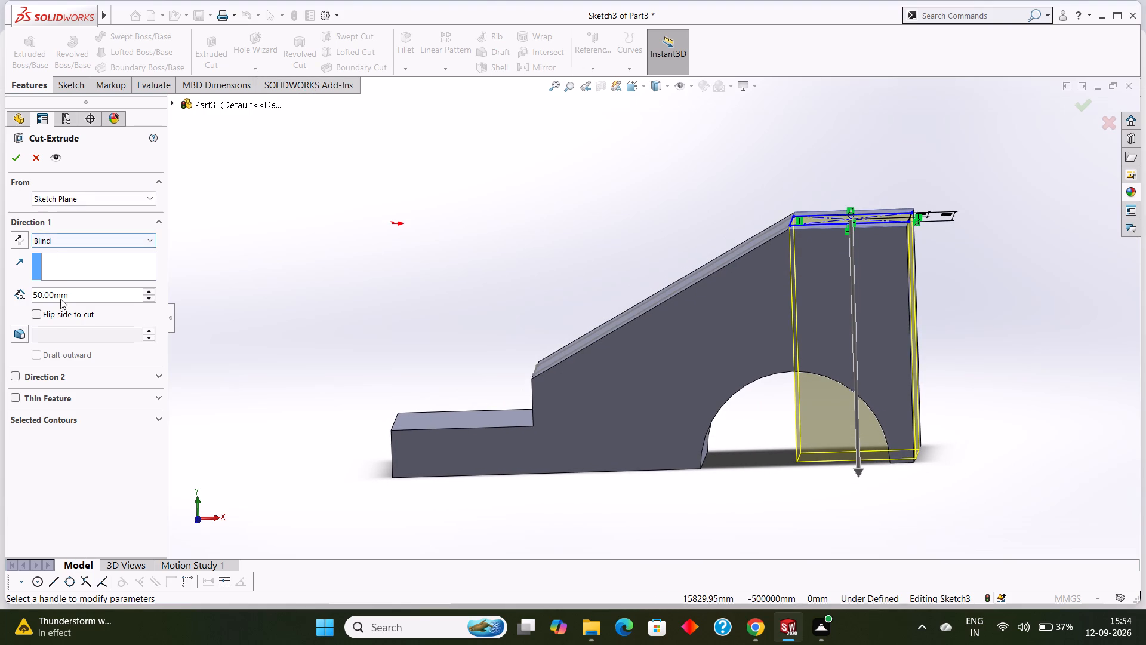
click(97, 294)
drag(99, 294, 0, 294)
text(20)
key(Return)
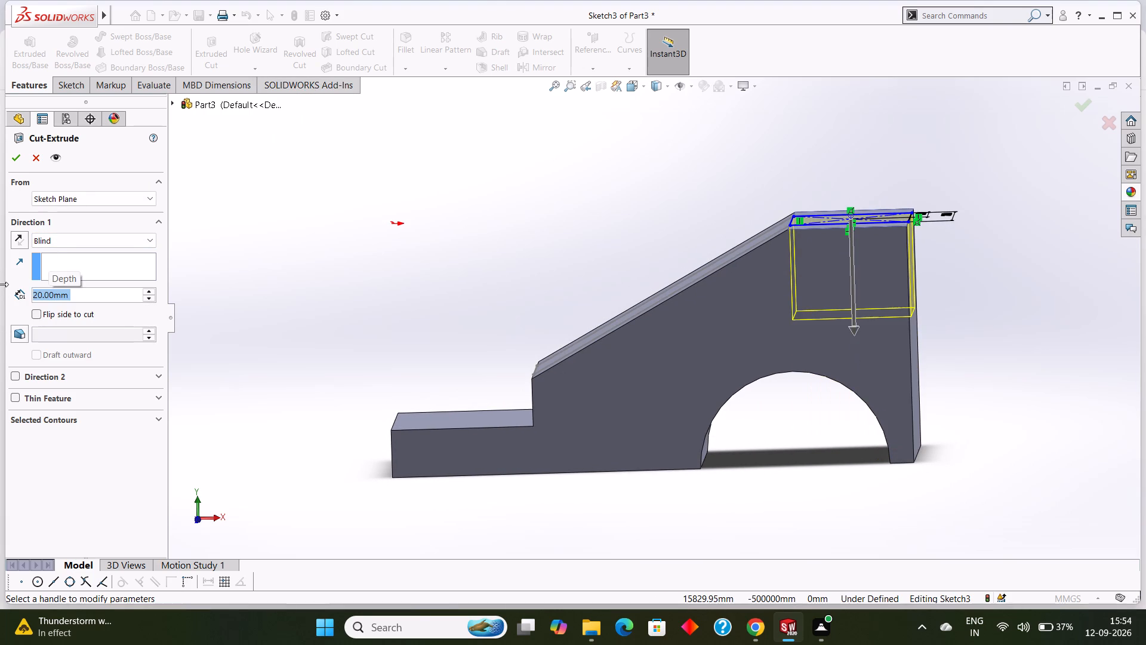
click(17, 153)
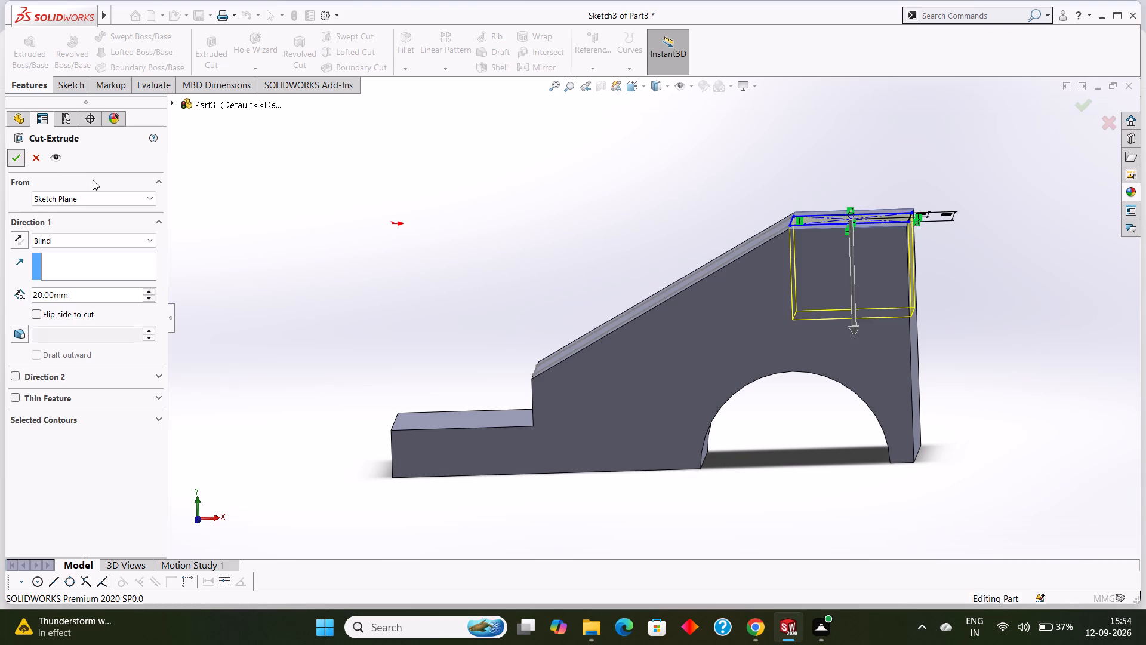
click(495, 208)
Cut-extrude the existing band sketch on the sloped face to a blind depth of 5 mm.
middle_drag(571, 191, 576, 280)
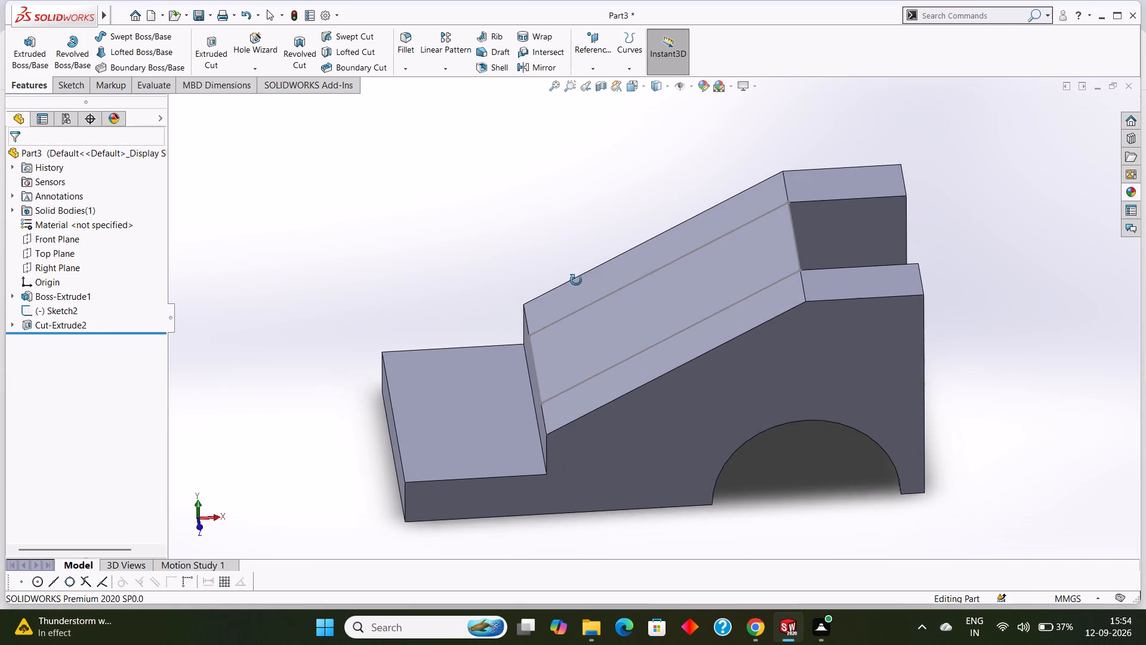
middle_drag(576, 280, 530, 297)
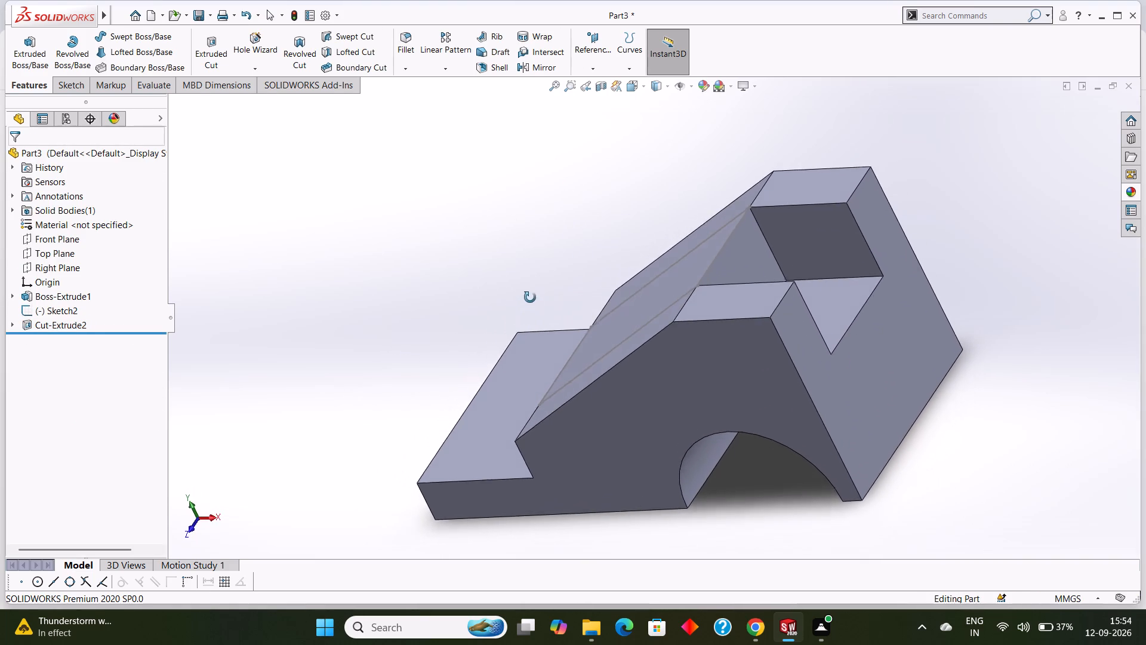
middle_drag(530, 297, 619, 294)
click(679, 287)
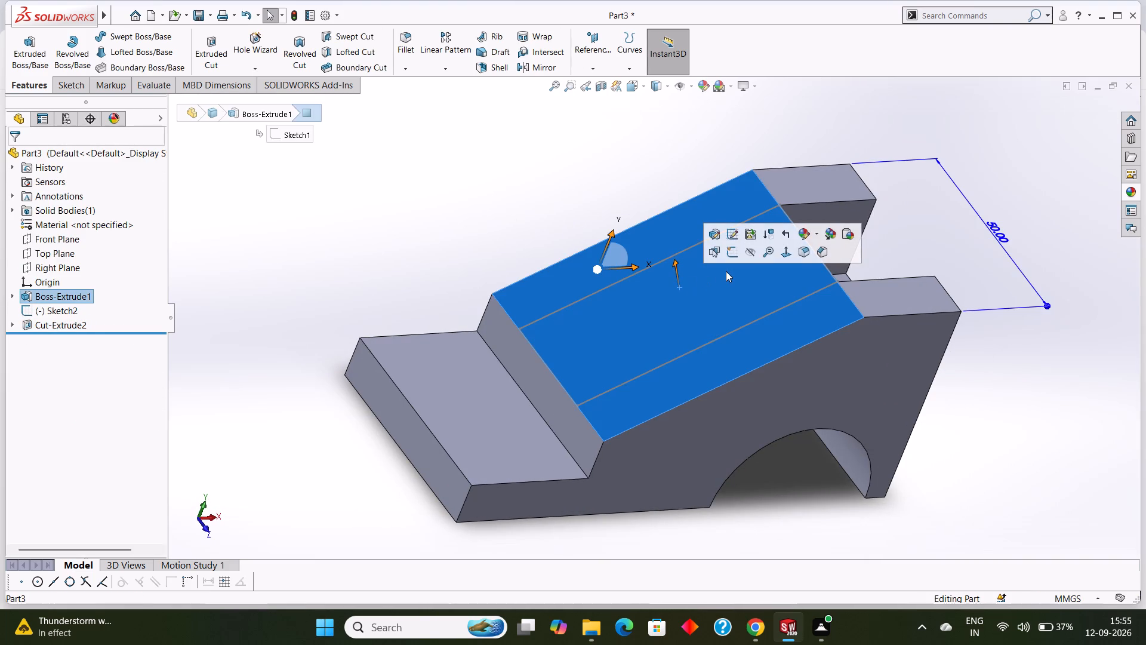
key(Escape)
key(Escape)
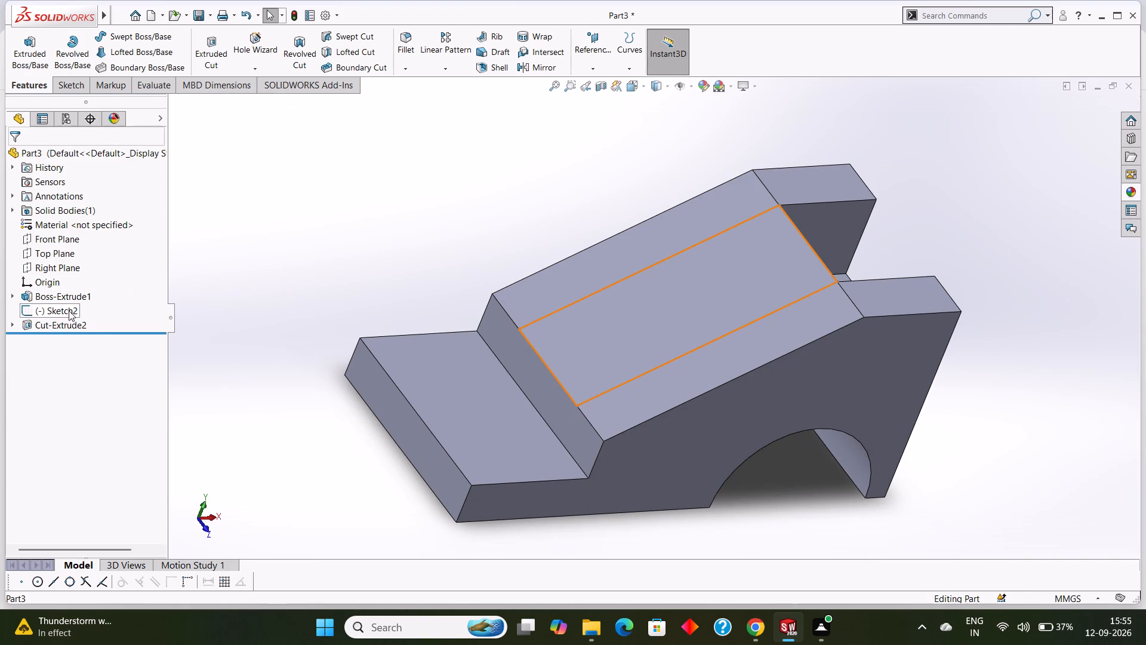
click(69, 311)
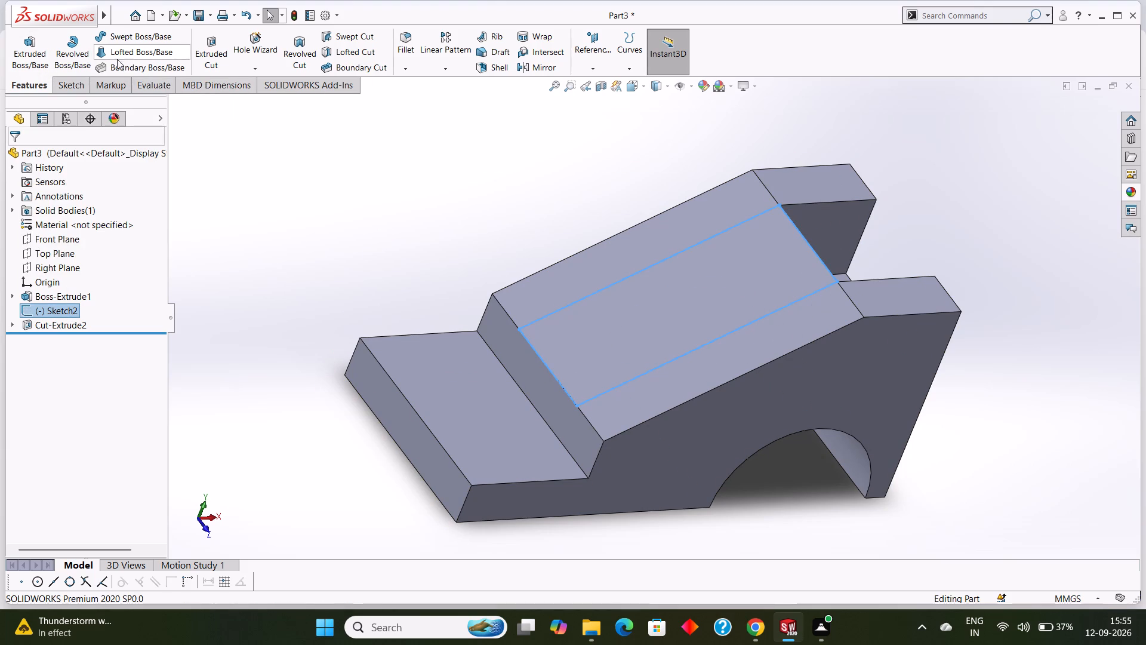
click(205, 48)
middle_drag(959, 155, 840, 168)
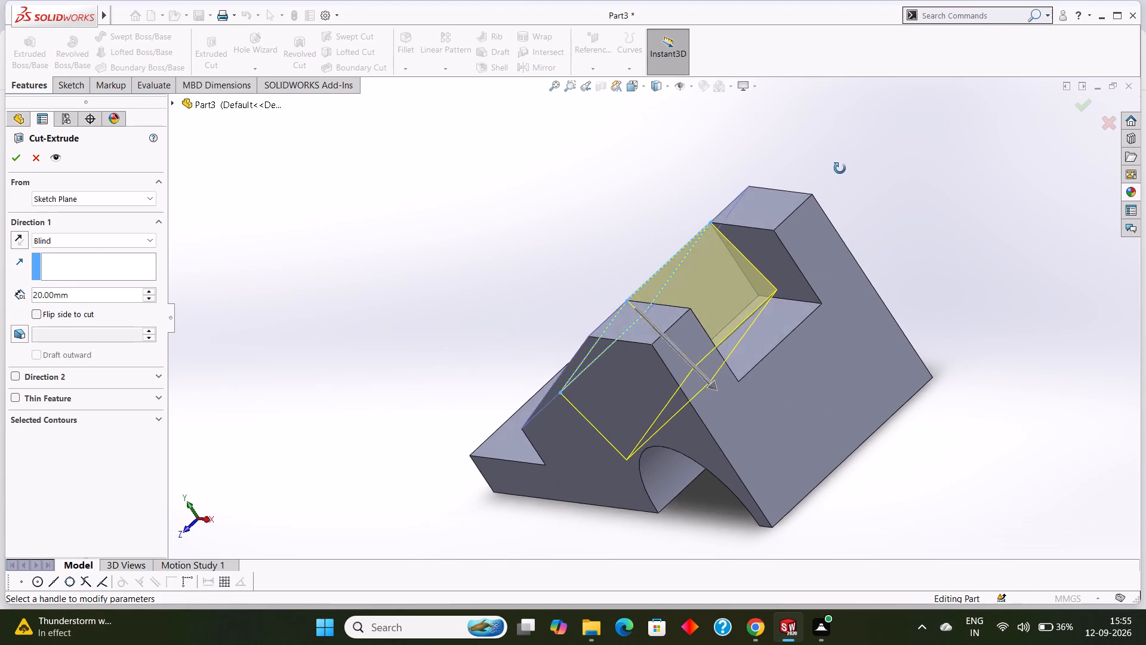
middle_drag(840, 168, 872, 121)
scroll(872, 121, down, 1)
click(75, 288)
click(103, 292)
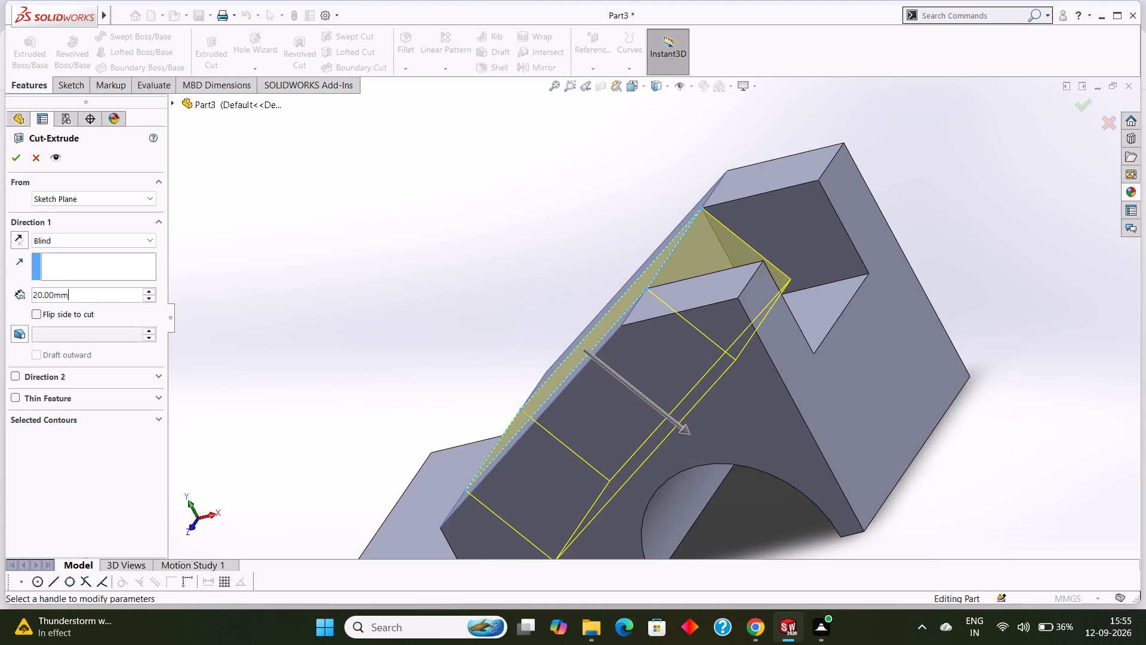
drag(119, 294, 0, 288)
key(5)
key(Return)
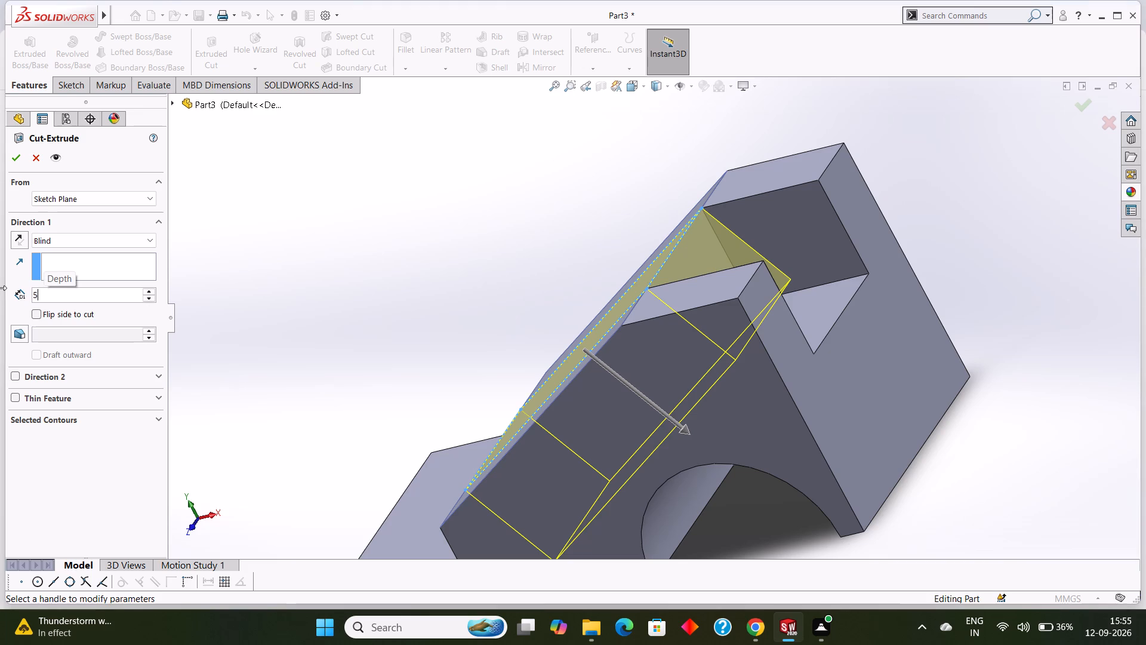
click(18, 159)
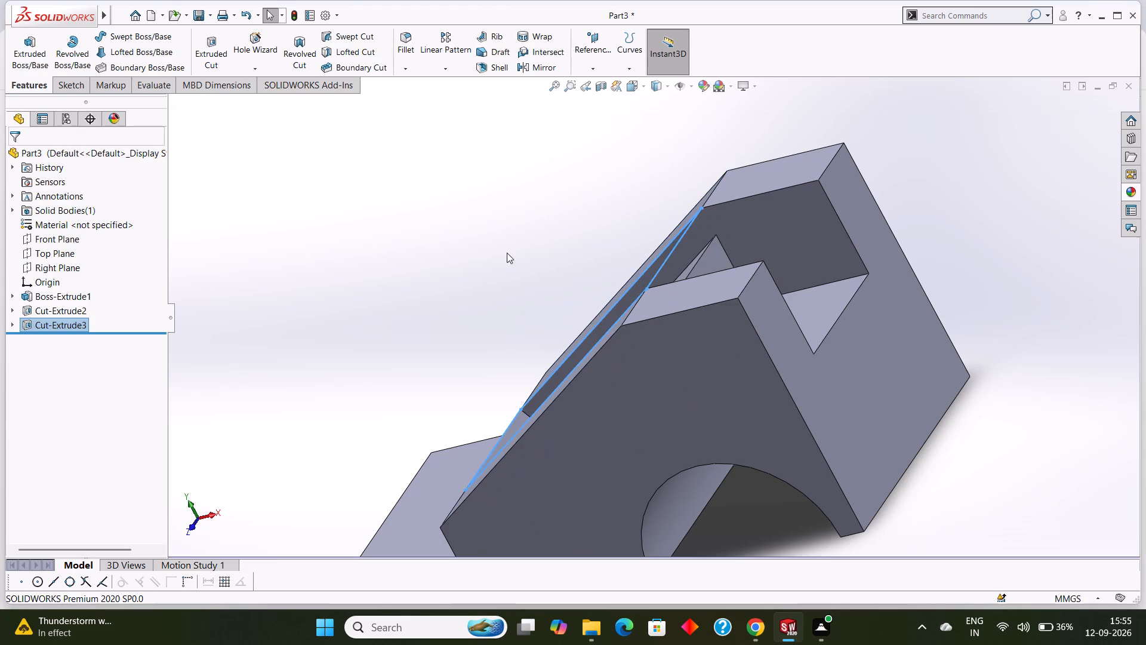
click(507, 253)
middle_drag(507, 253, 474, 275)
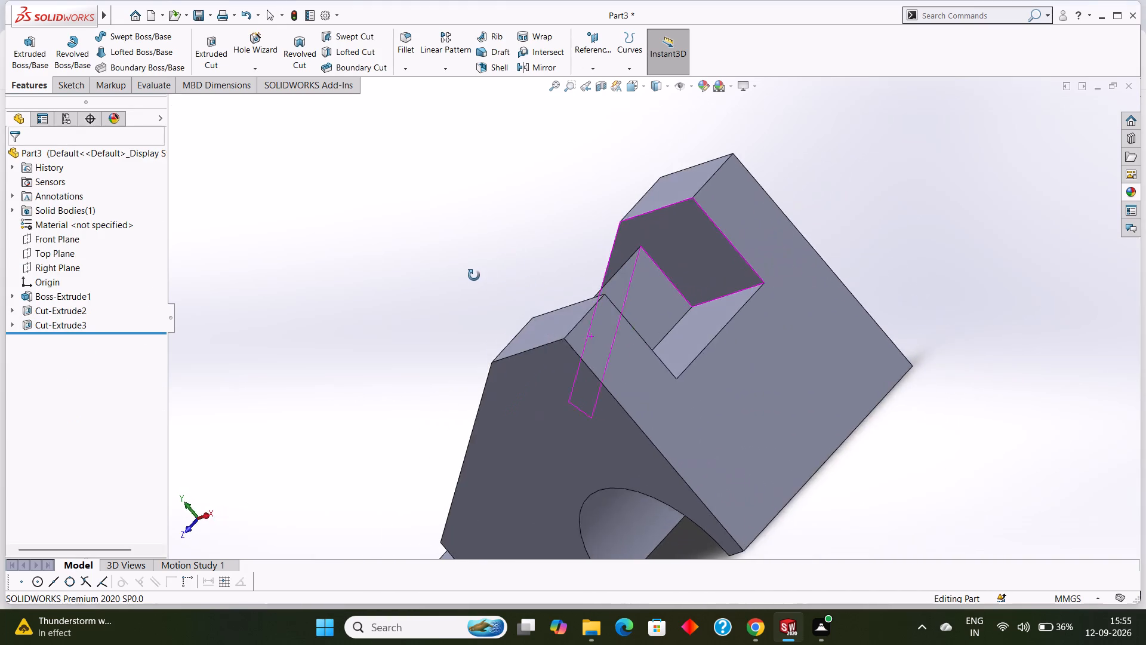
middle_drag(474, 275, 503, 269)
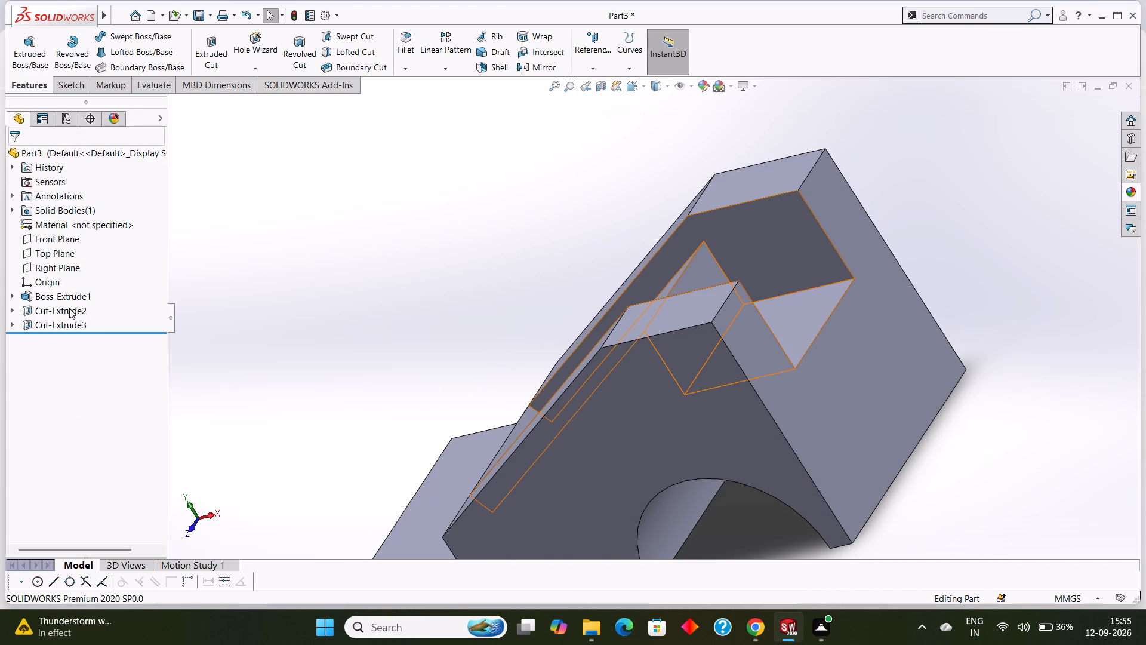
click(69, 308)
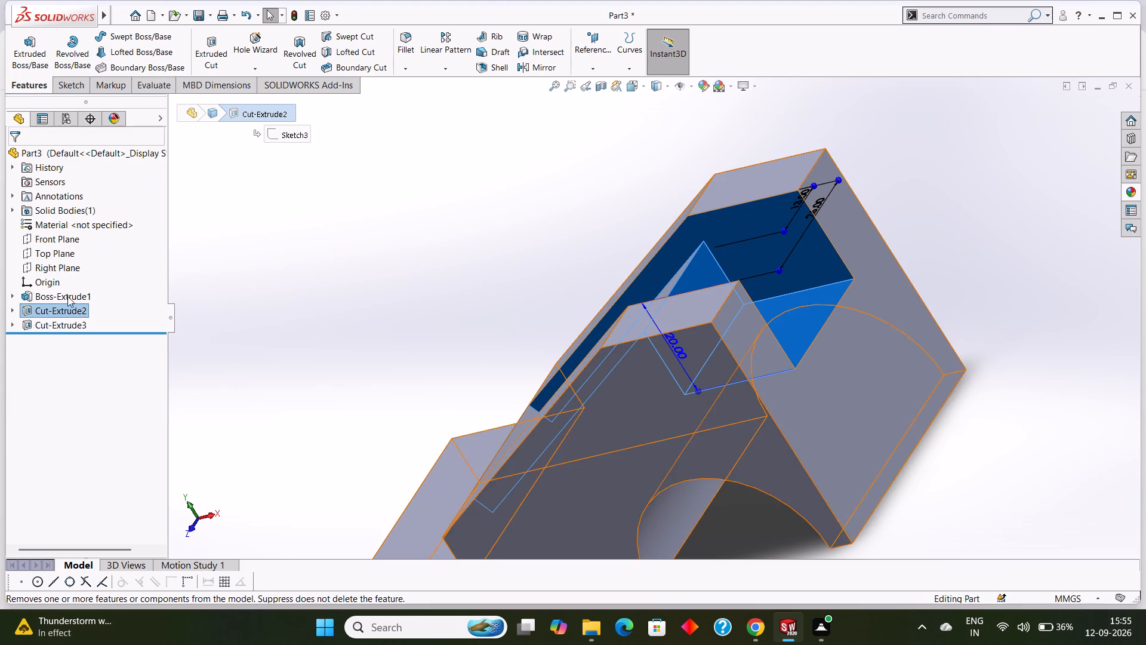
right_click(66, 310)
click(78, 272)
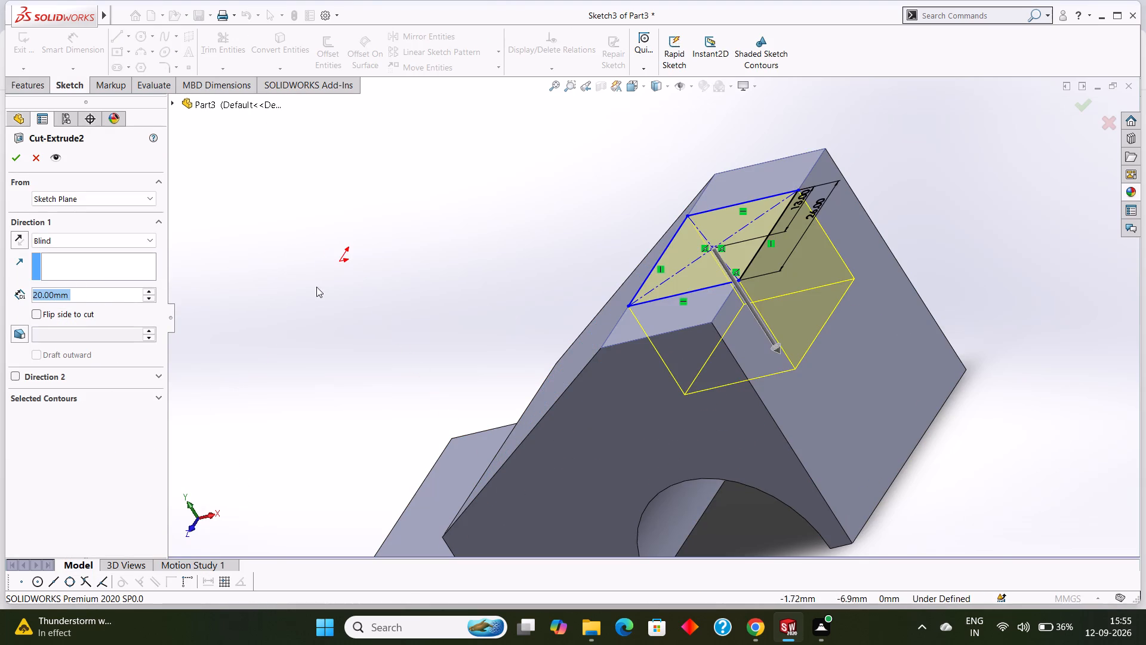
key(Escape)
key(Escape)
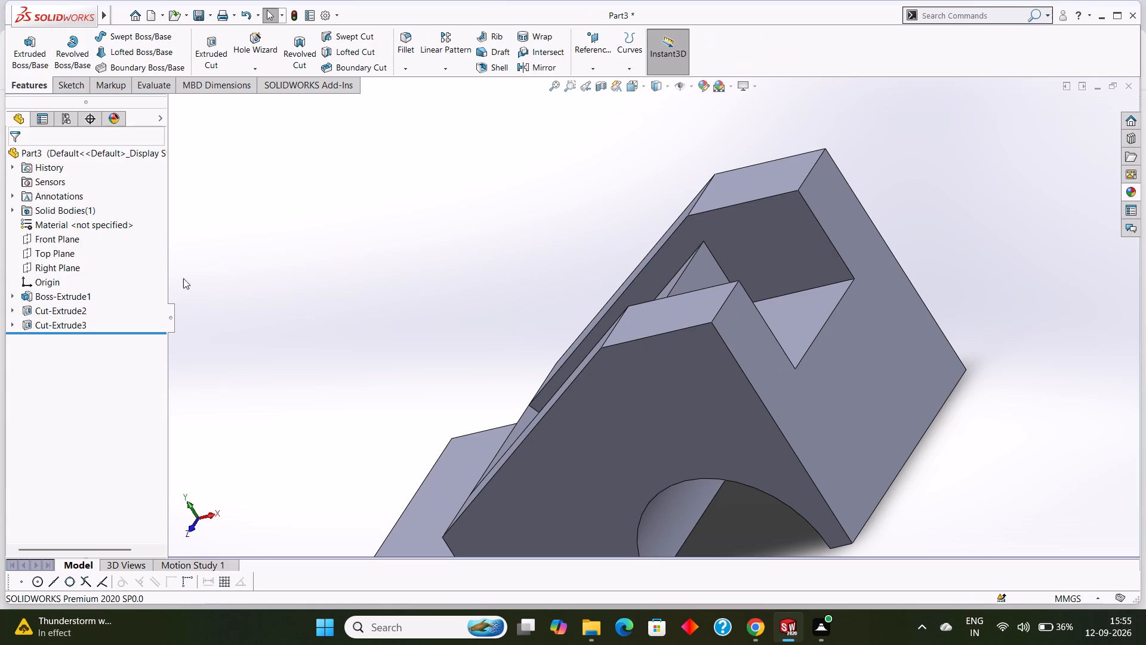
Reopen the sloped-face cut for editing and set its blind depth to 10 mm.
click(64, 323)
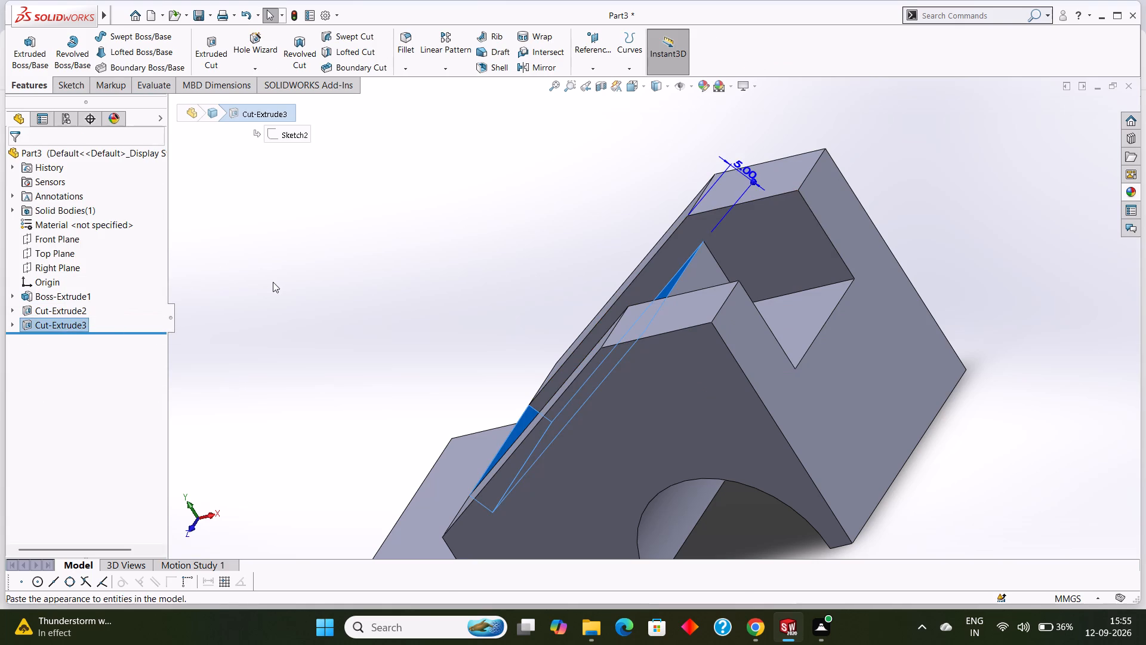
right_click(60, 321)
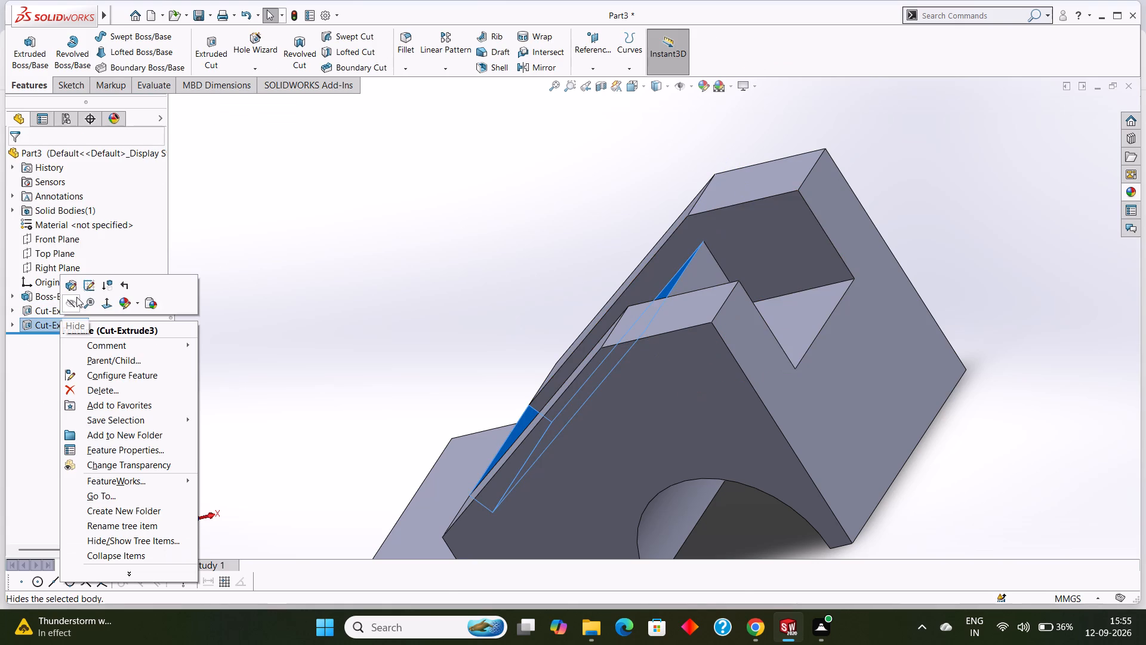
click(73, 287)
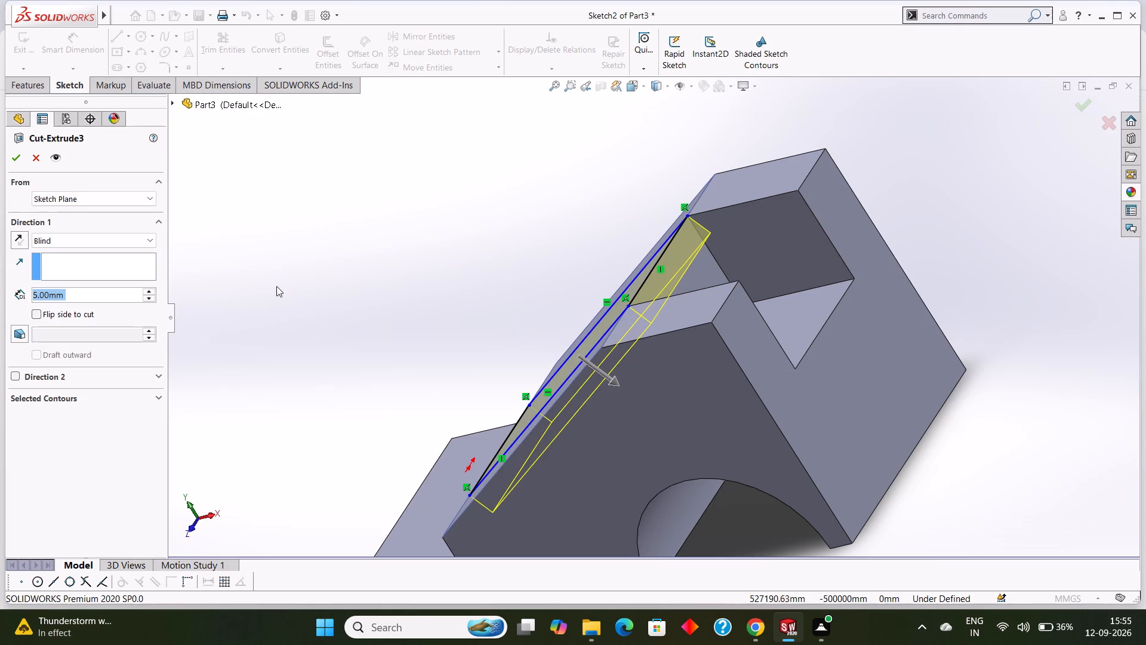
middle_drag(338, 287, 410, 269)
click(87, 294)
drag(94, 294, 28, 287)
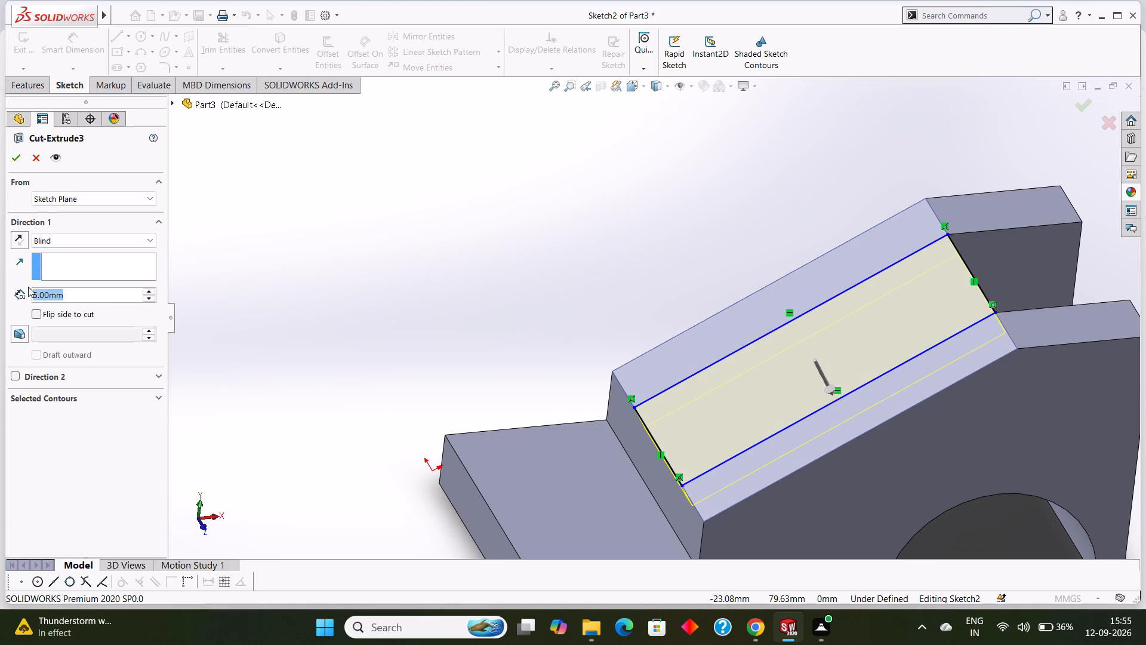
text(10)
key(Return)
scroll(28, 287, up, 1)
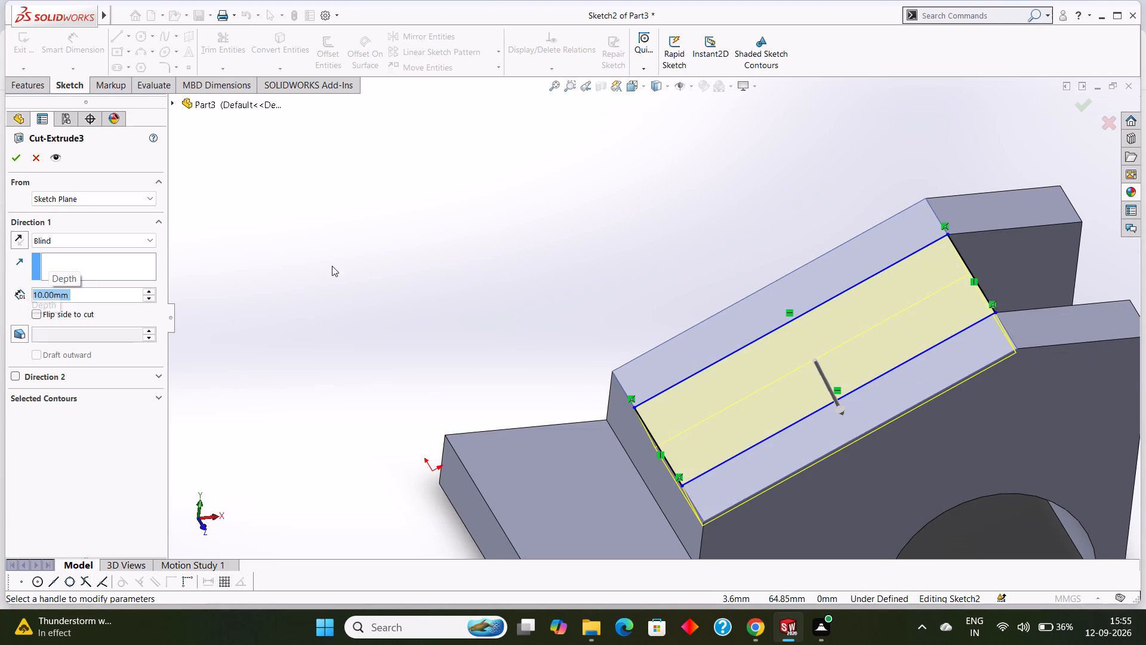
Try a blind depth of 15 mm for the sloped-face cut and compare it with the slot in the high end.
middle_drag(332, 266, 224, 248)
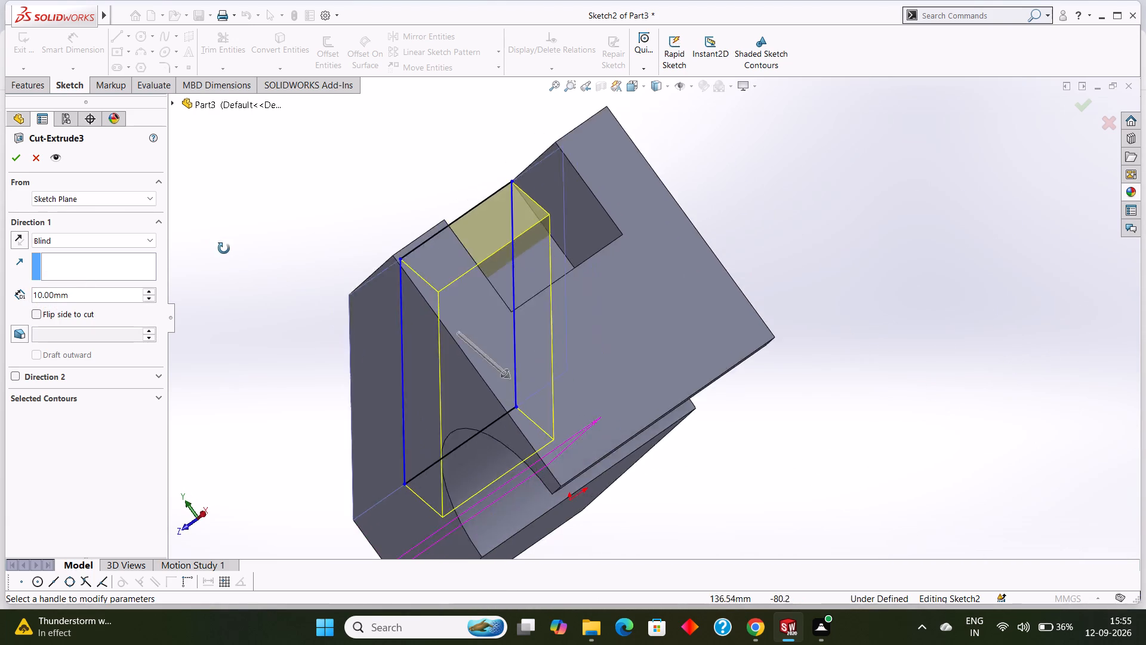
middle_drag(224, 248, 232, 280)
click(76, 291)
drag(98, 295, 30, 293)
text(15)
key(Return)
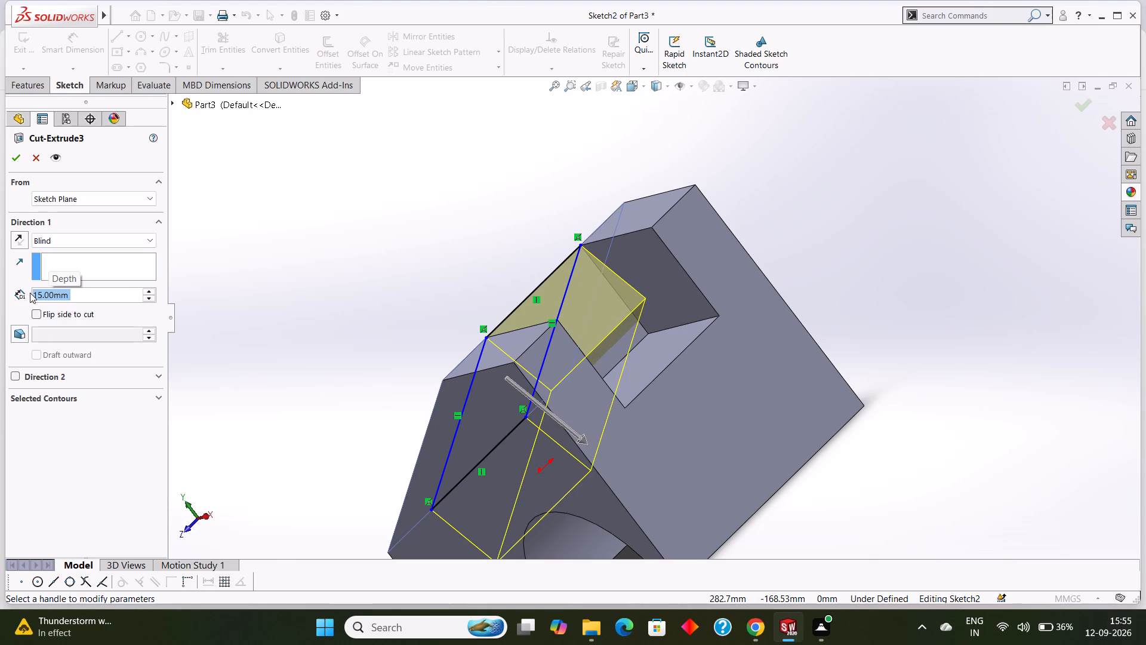
Set the sloped-face cut's blind depth to 20 mm and apply the edited feature.
scroll(697, 330, down, 1)
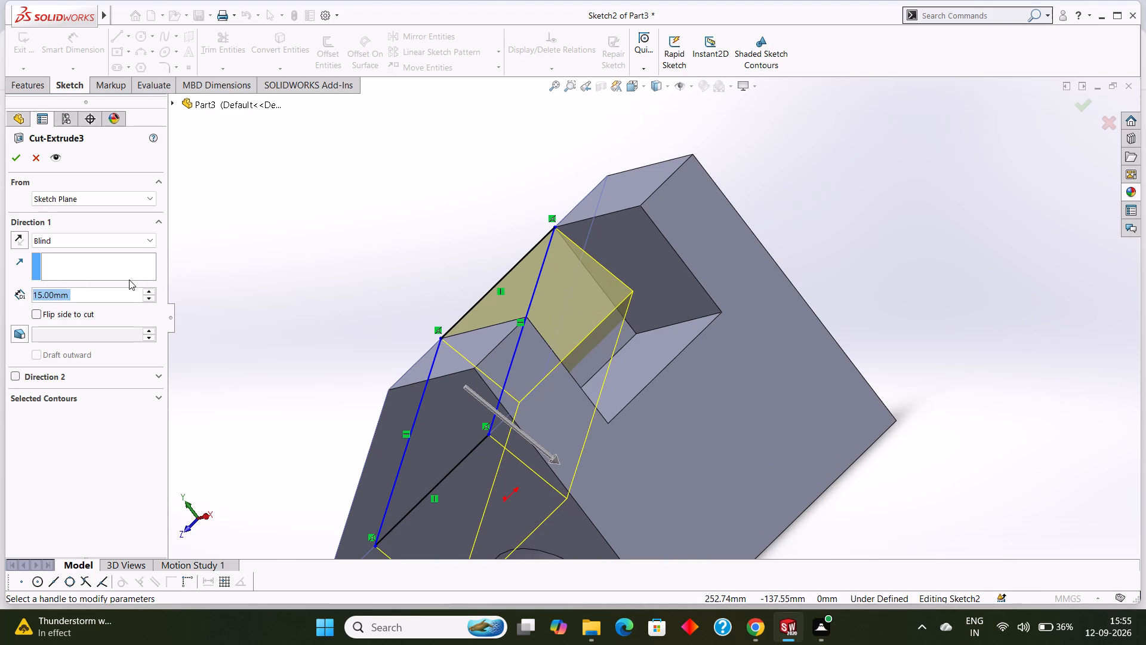
text(20)
key(Return)
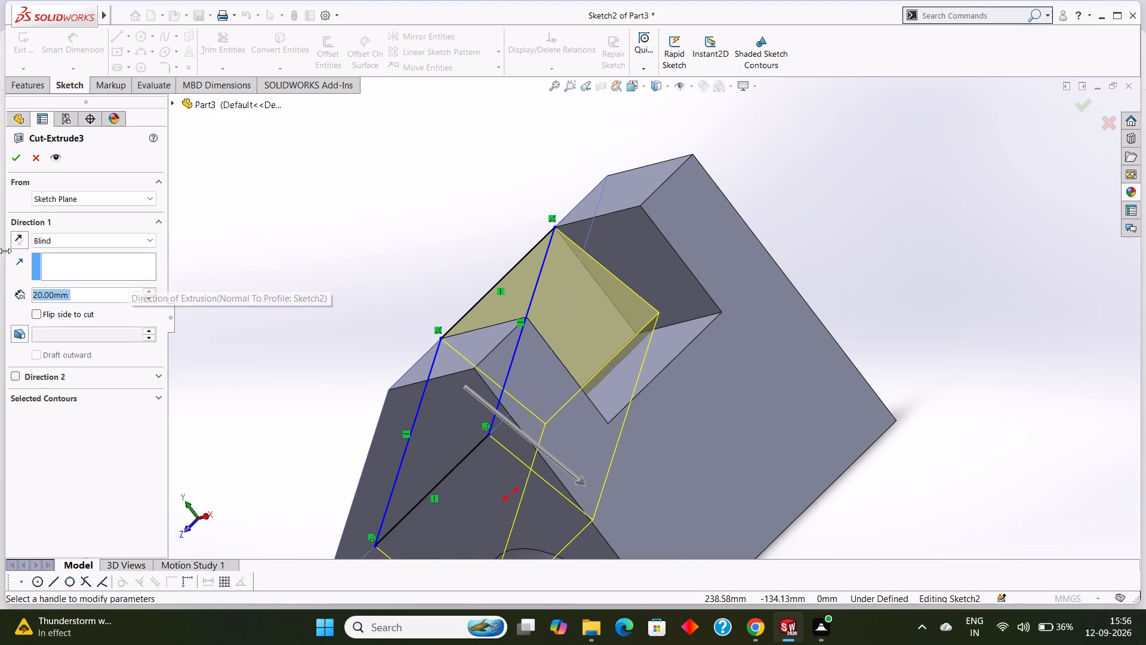
click(13, 161)
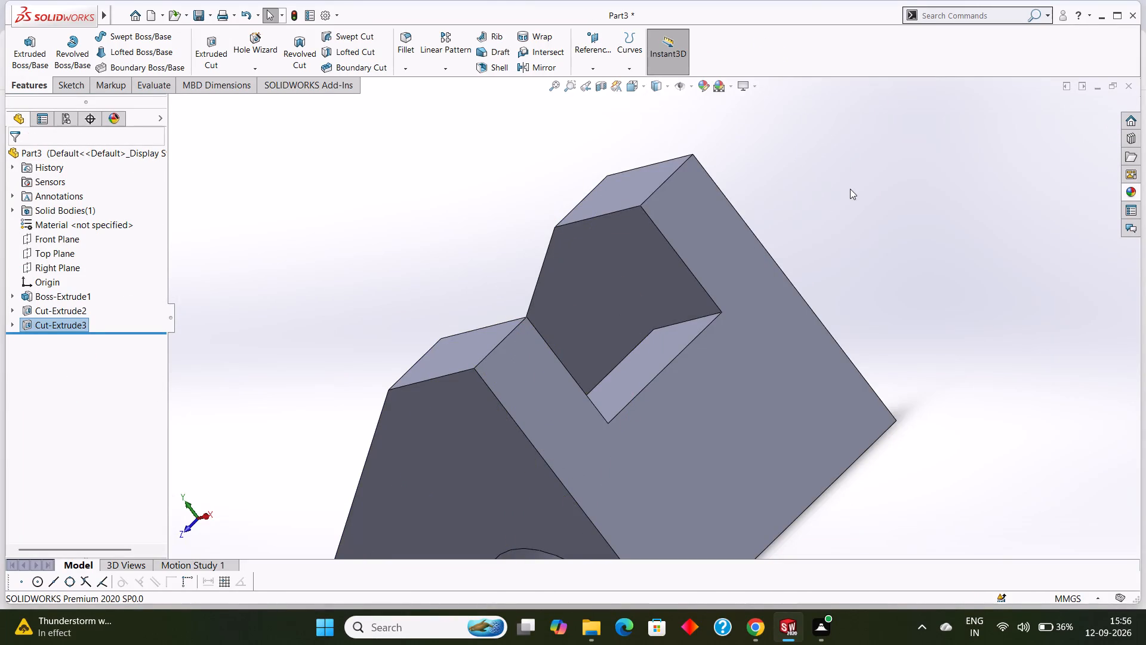
Examine the slot through the slope and high end from several angles, comparing both cut floors and the side walls.
click(850, 189)
middle_drag(855, 188, 963, 231)
scroll(962, 231, up, 4)
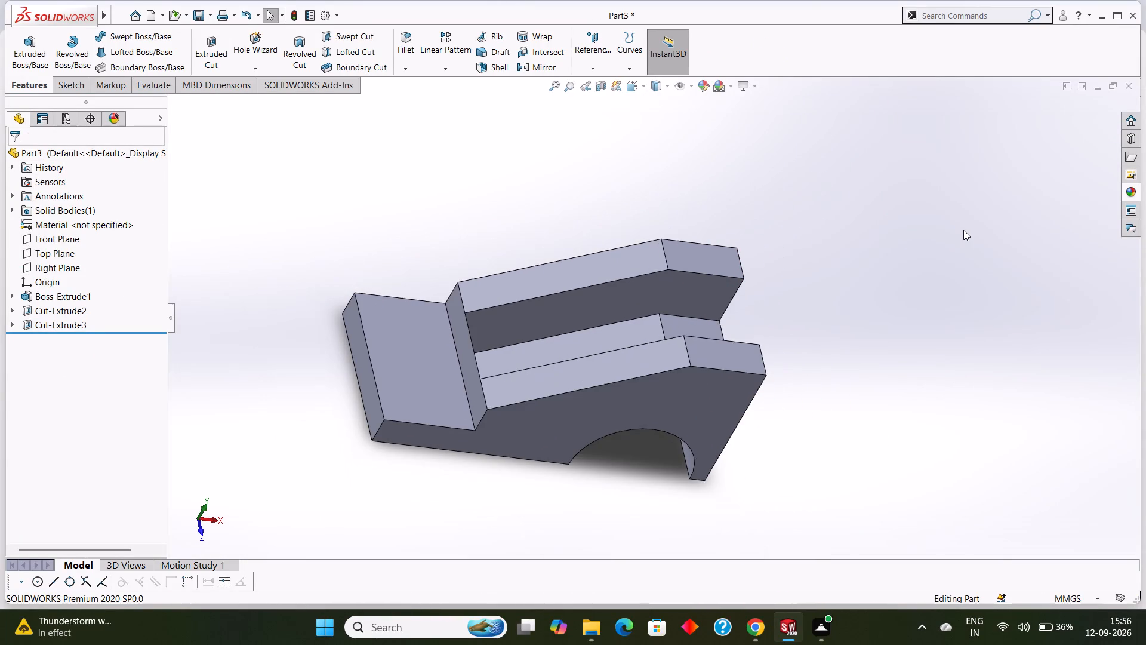
middle_drag(920, 265, 907, 281)
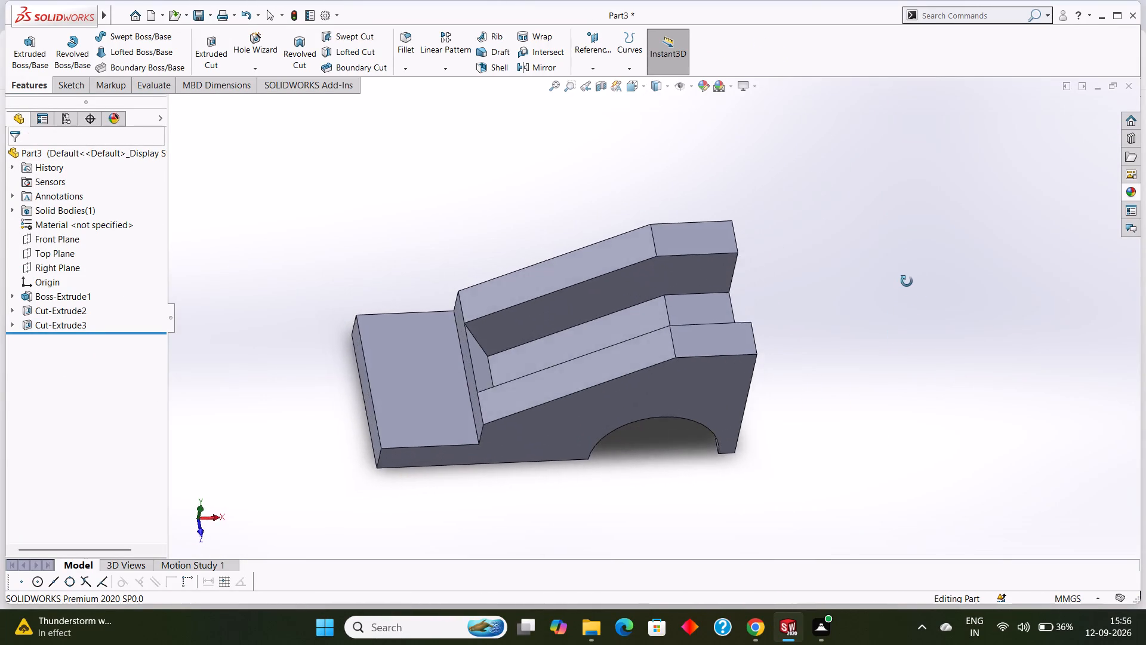
middle_drag(907, 281, 928, 327)
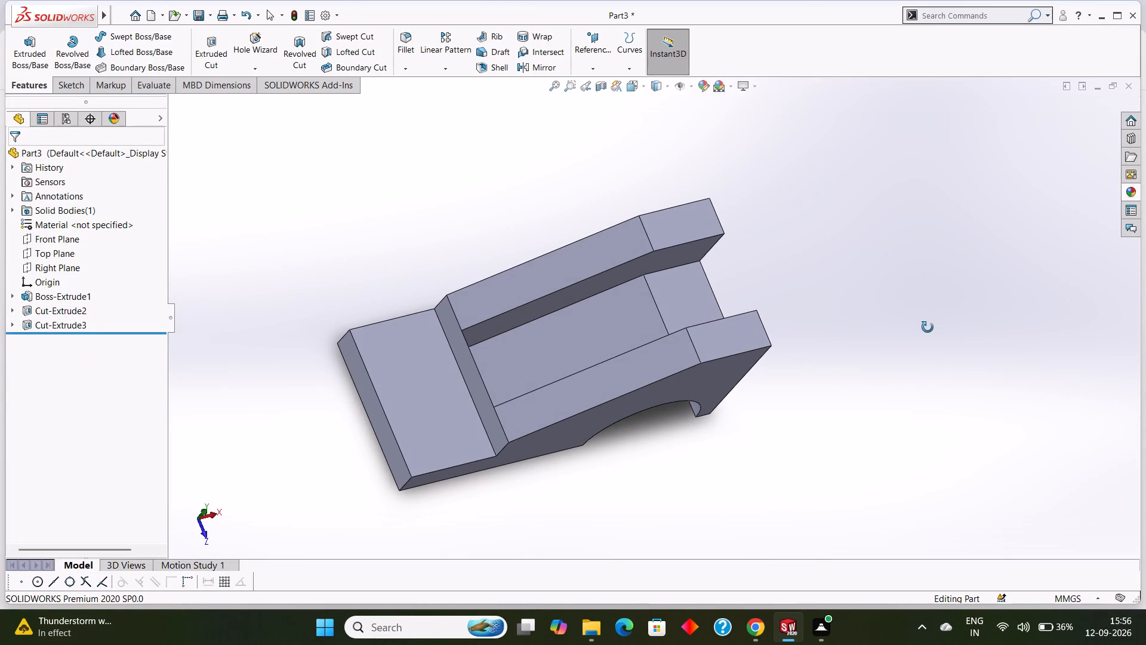
middle_drag(928, 327, 867, 255)
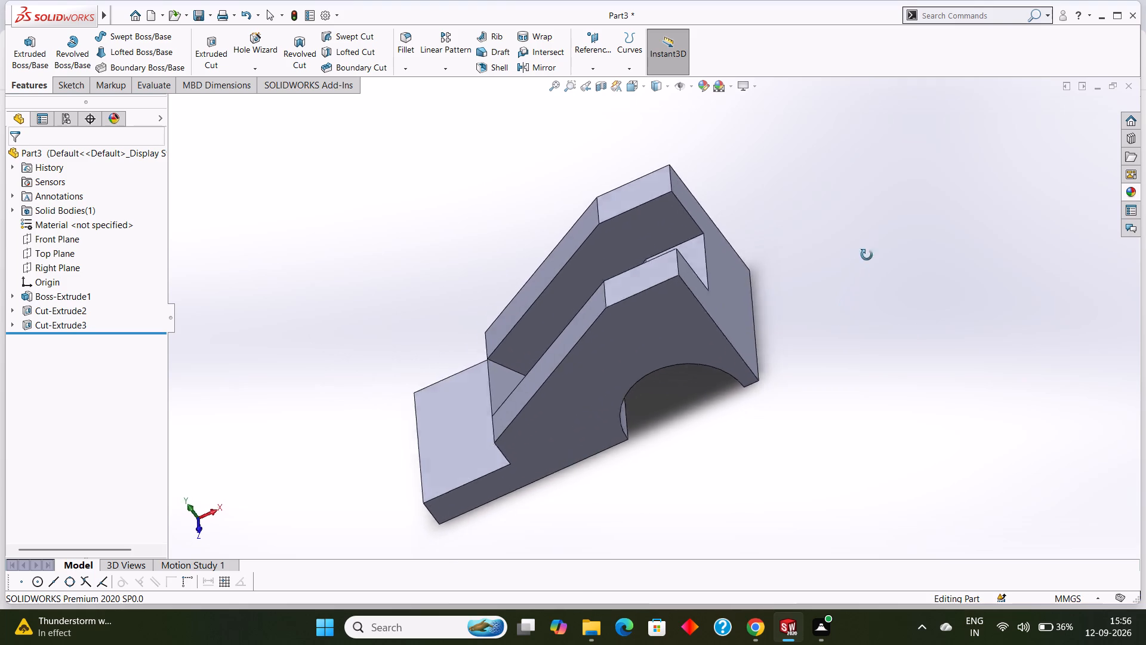
middle_drag(867, 255, 856, 292)
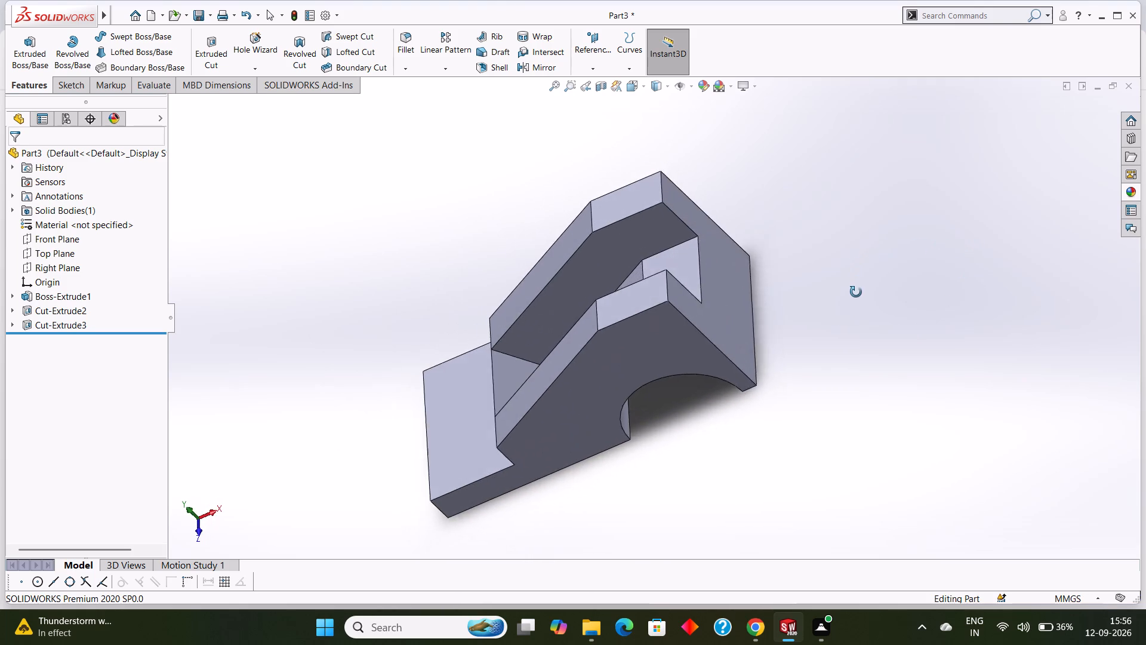
middle_drag(856, 292, 899, 394)
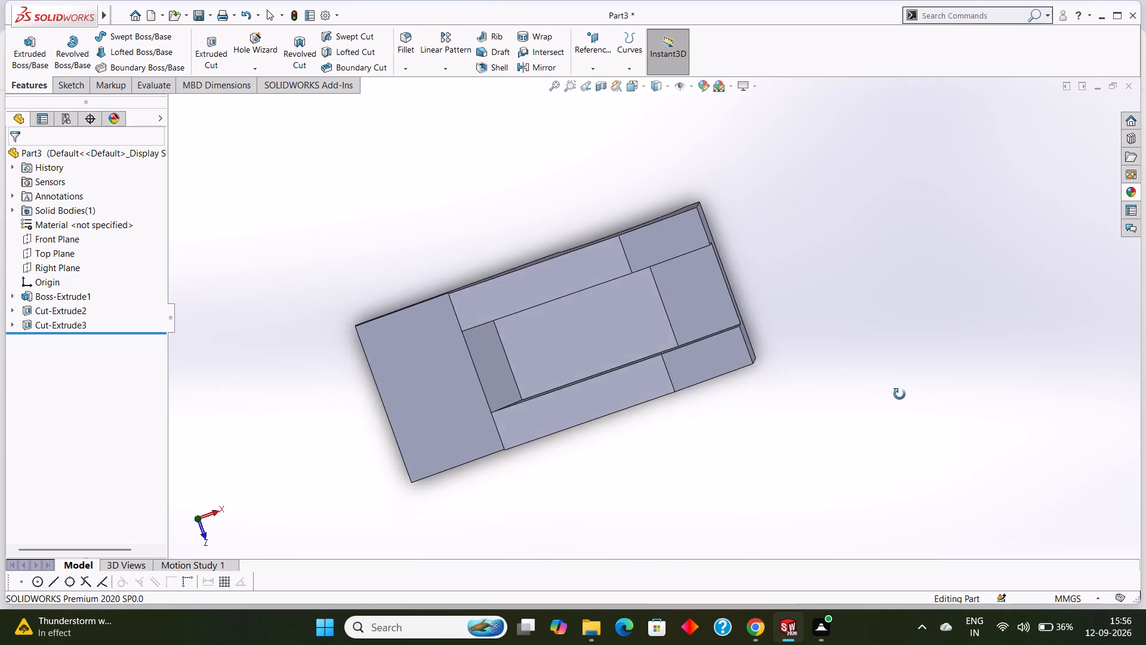
middle_drag(899, 394, 872, 293)
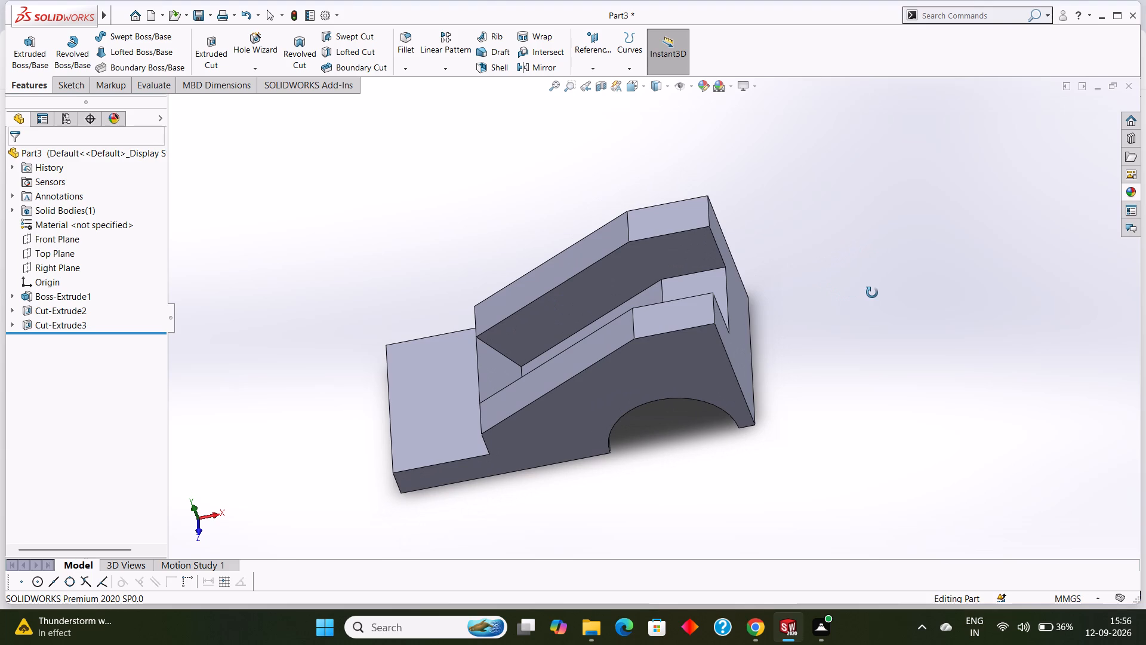
middle_drag(872, 293, 895, 338)
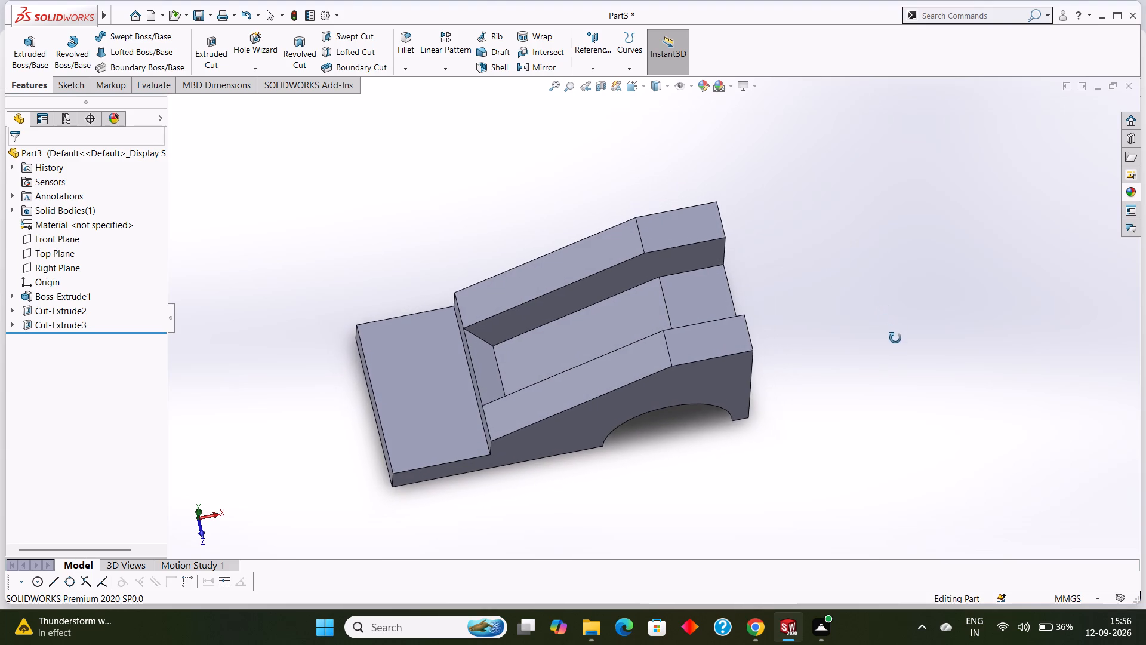
middle_drag(895, 338, 819, 260)
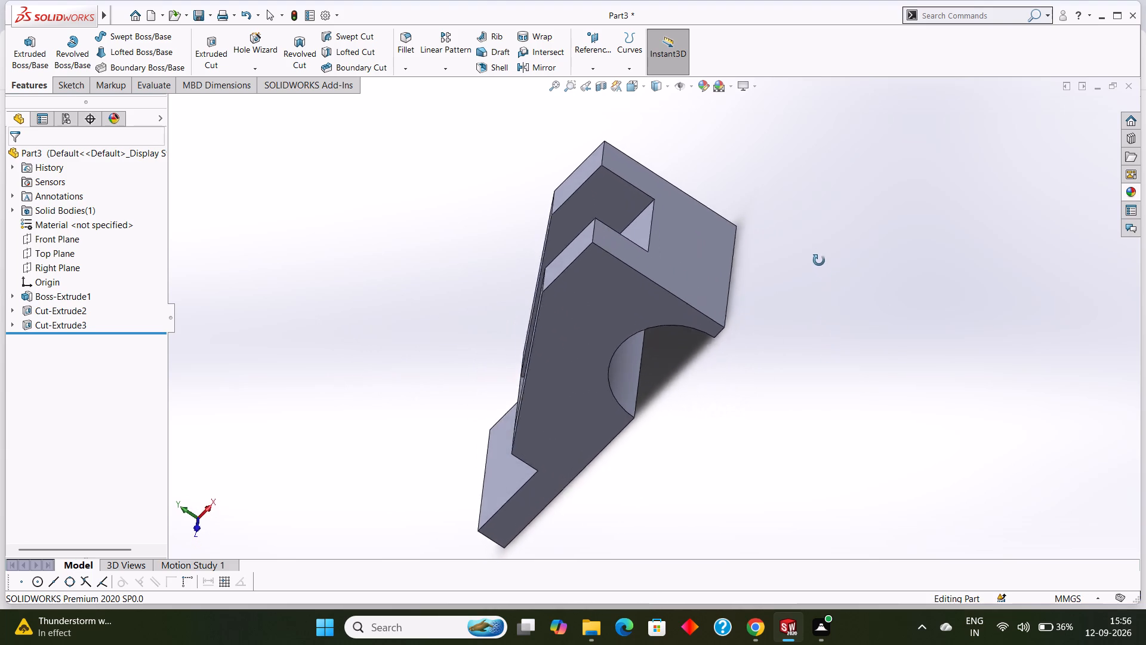
middle_drag(819, 260, 940, 193)
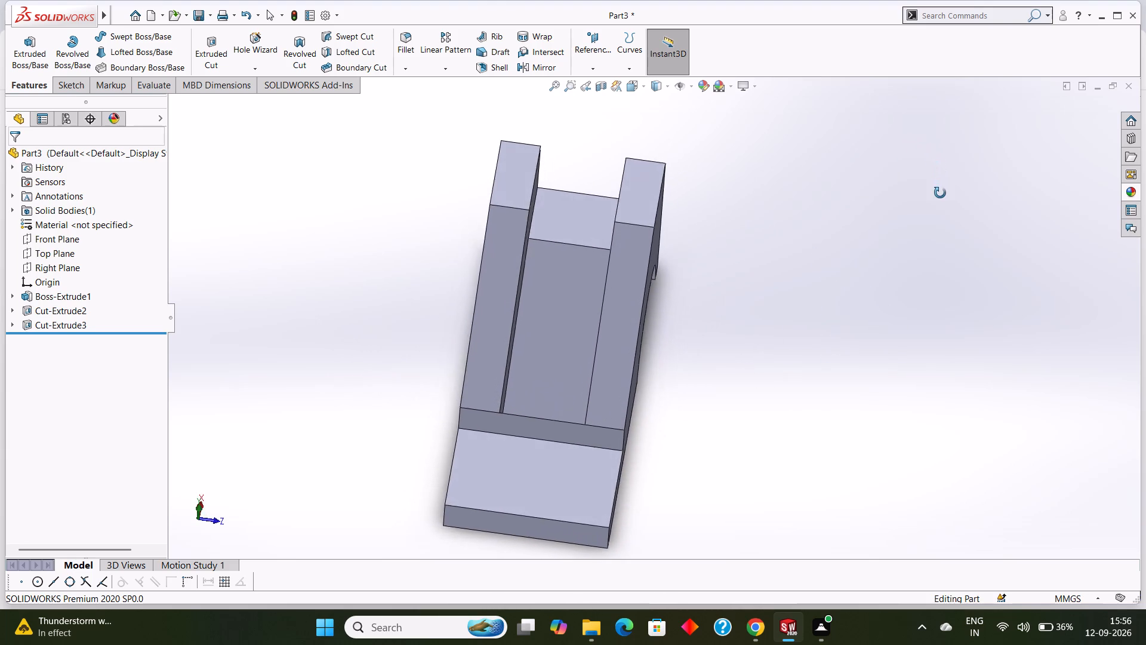
middle_drag(940, 193, 963, 214)
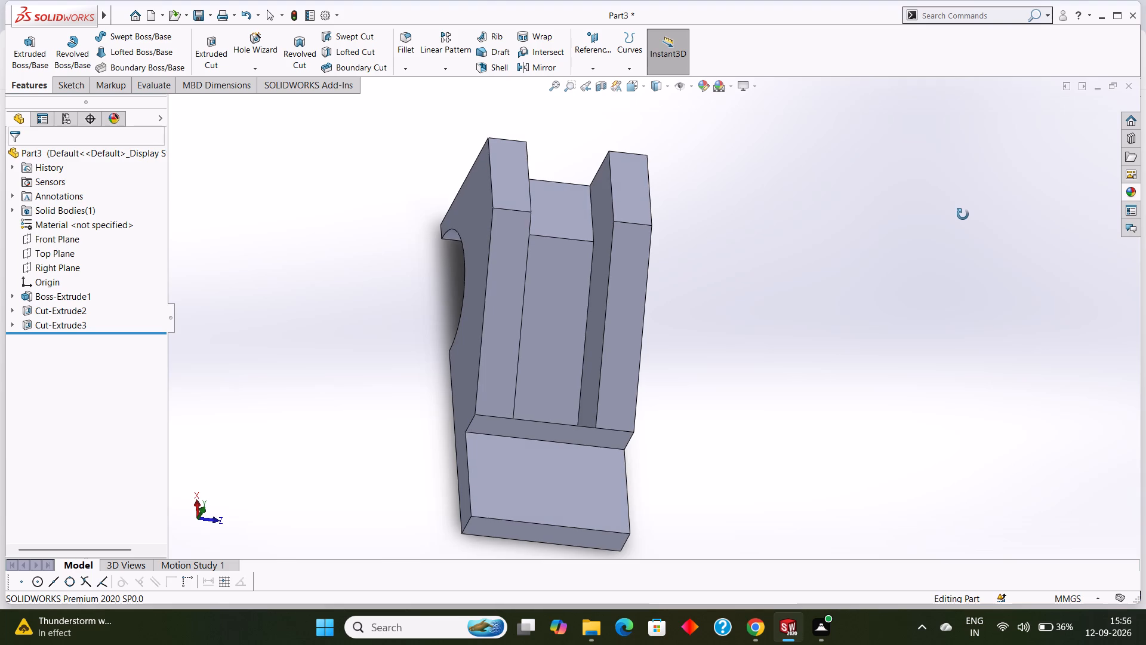
middle_drag(963, 214, 956, 187)
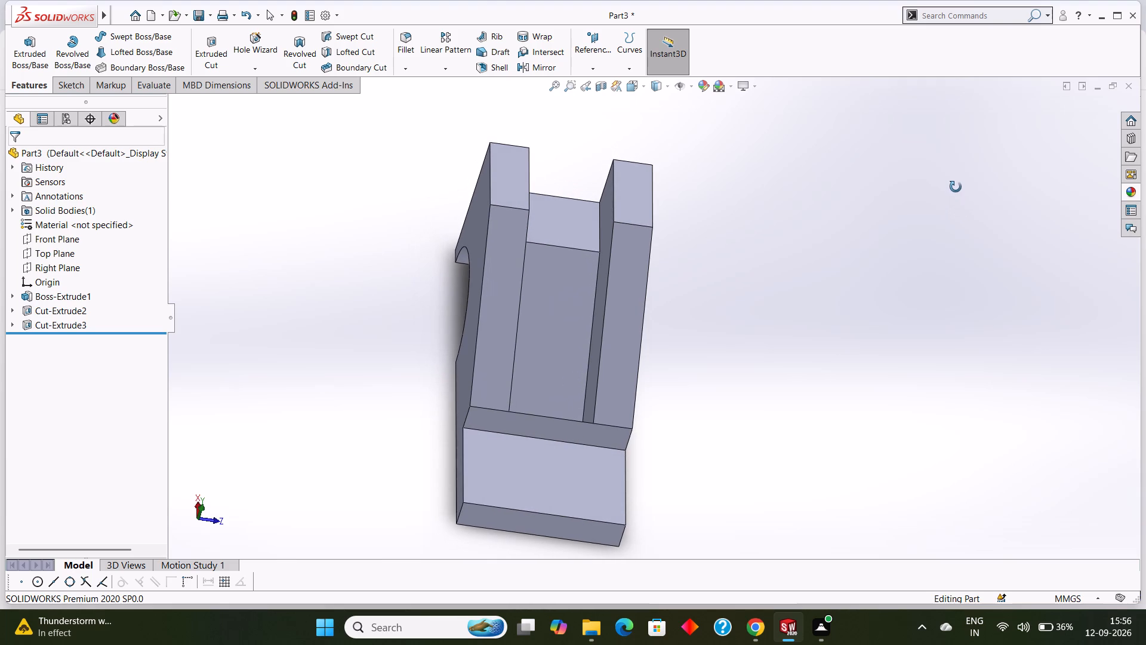
middle_drag(956, 187, 948, 181)
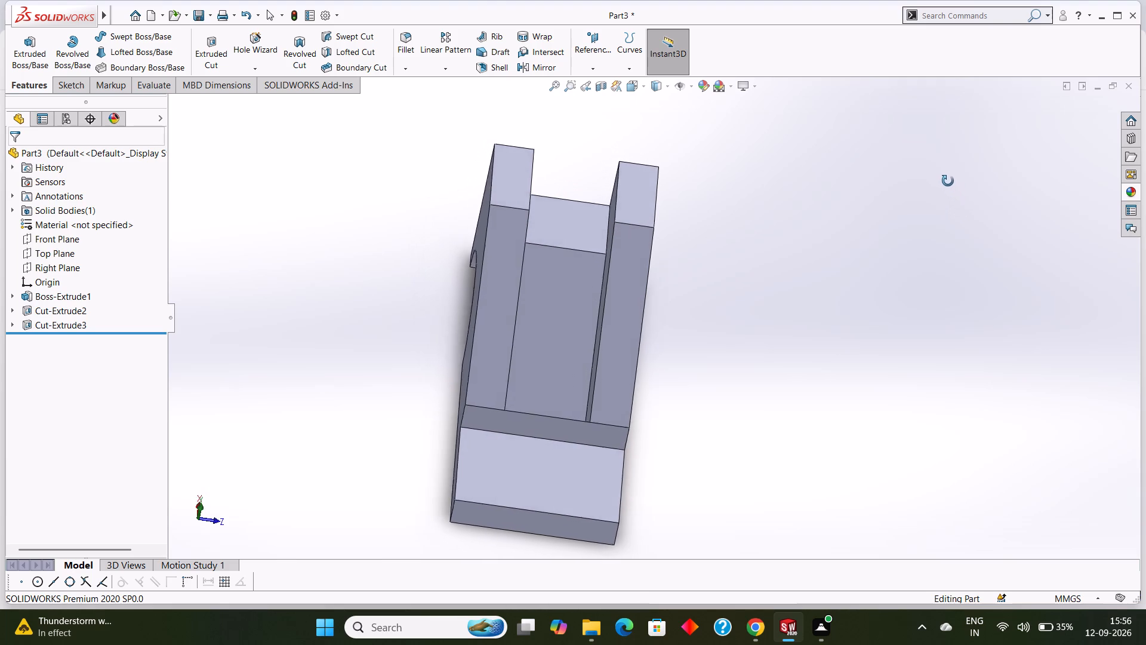
middle_drag(948, 181, 946, 170)
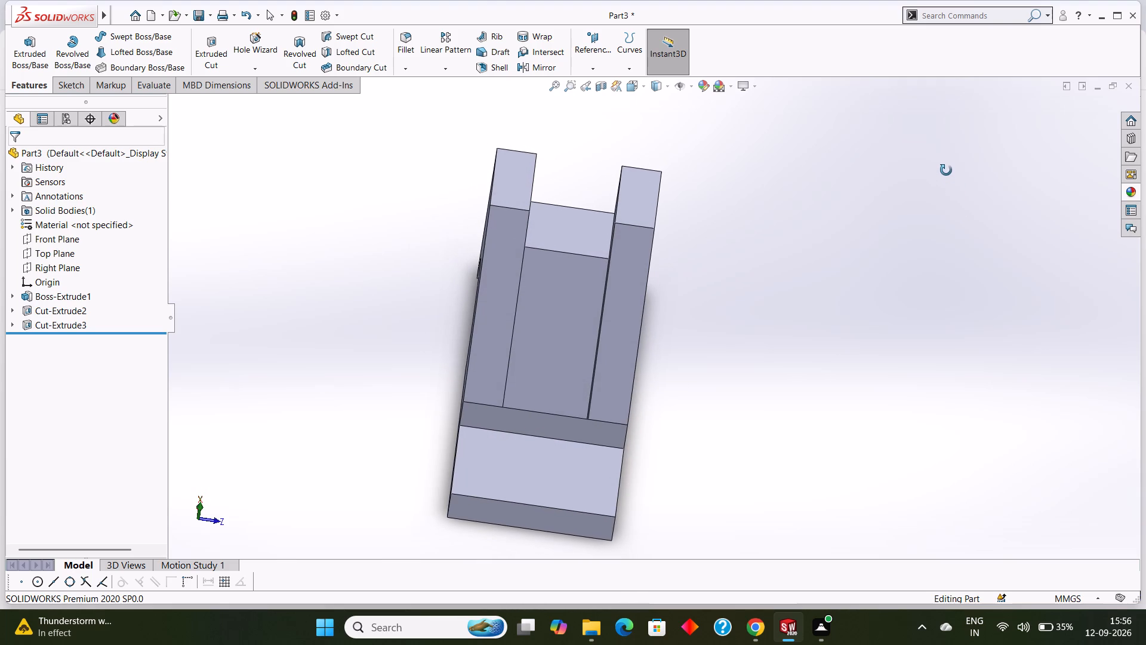
middle_drag(946, 170, 946, 168)
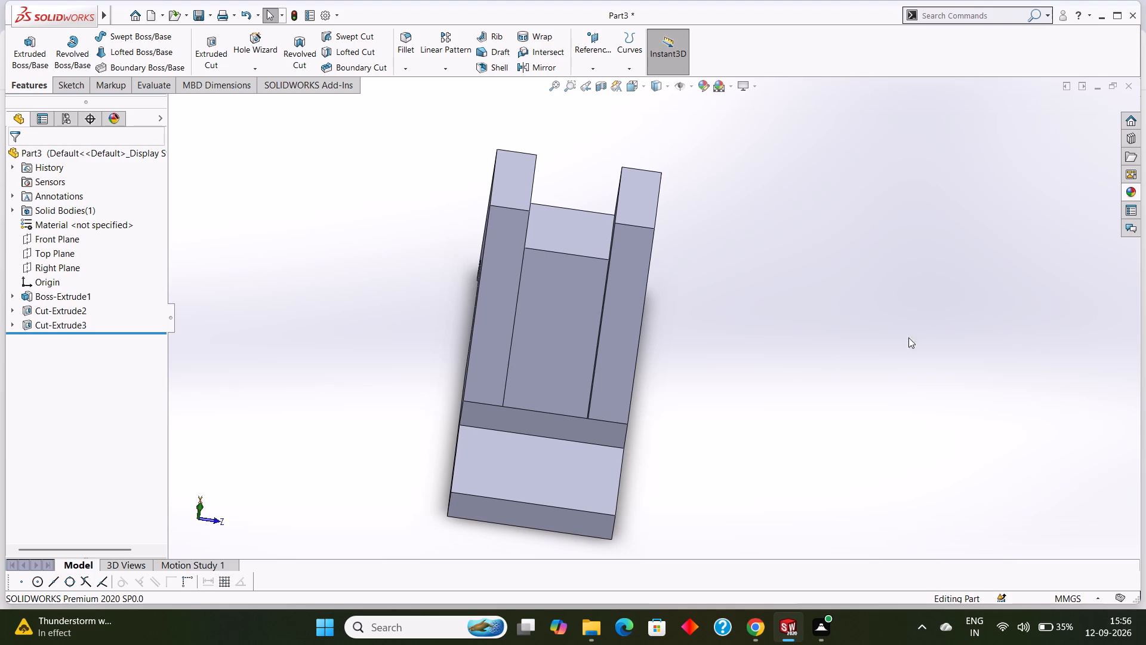
Undo the sloped-face cut and the high-end cut, going back into the high-end rectangle sketch.
key(ctrl+z)
key(ctrl+z)
key(ctrl+z)
key(ctrl+z)
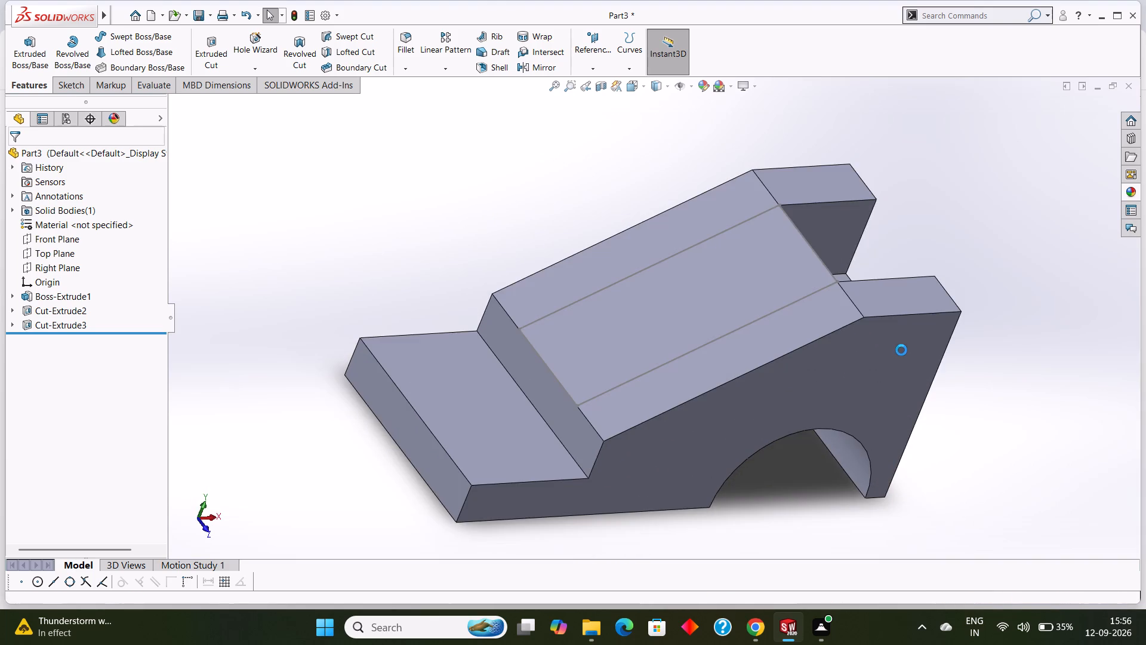
key(ctrl+z)
key(ctrl+z)
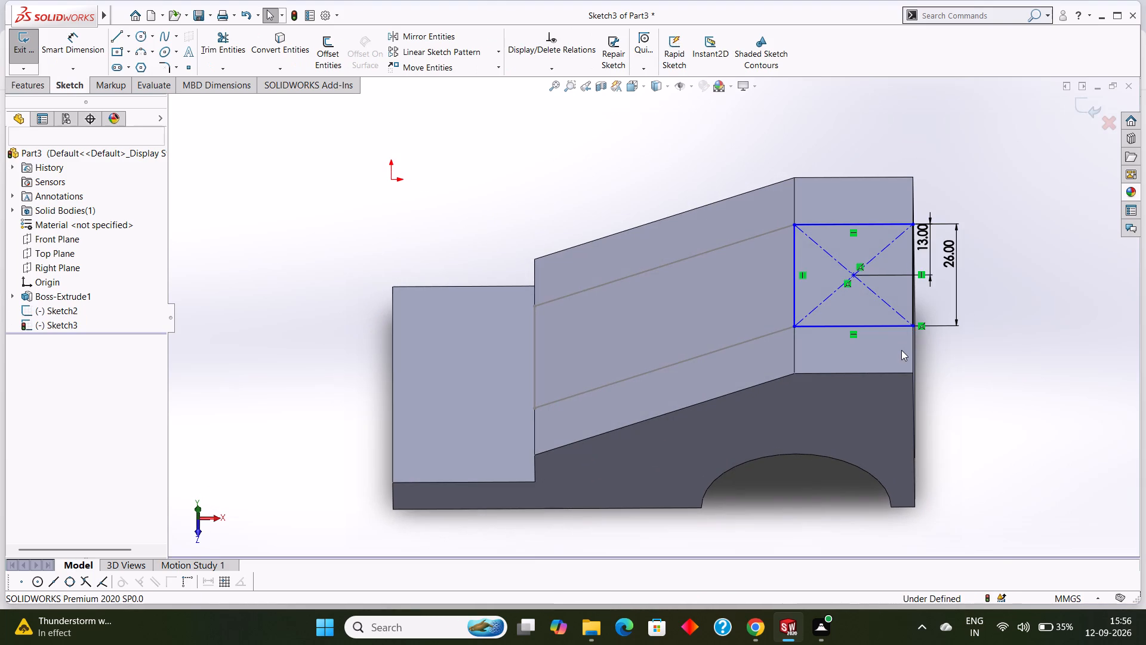
Undo the 26 mm rectangle, its dimensions and the sketch on the high-end face, returning to the band sketch.
key(ctrl+z)
key(ctrl+z)
key(ctrl+z)
key(ctrl+z)
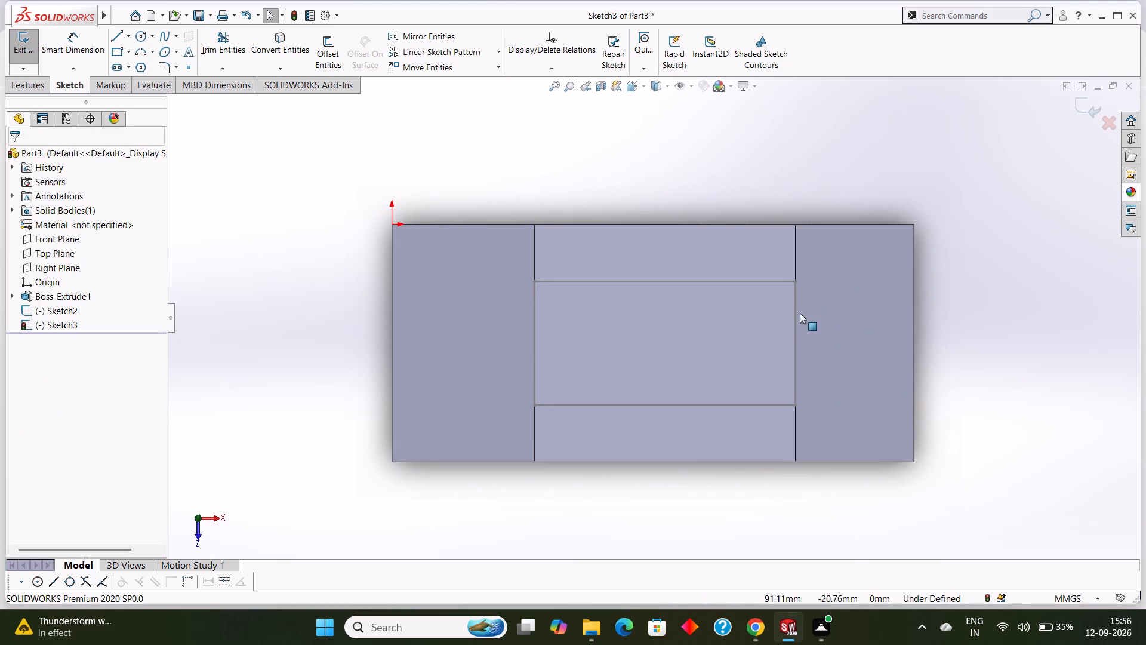
key(ctrl+z)
key(ctrl+z)
key(ctrl+z)
key(z)
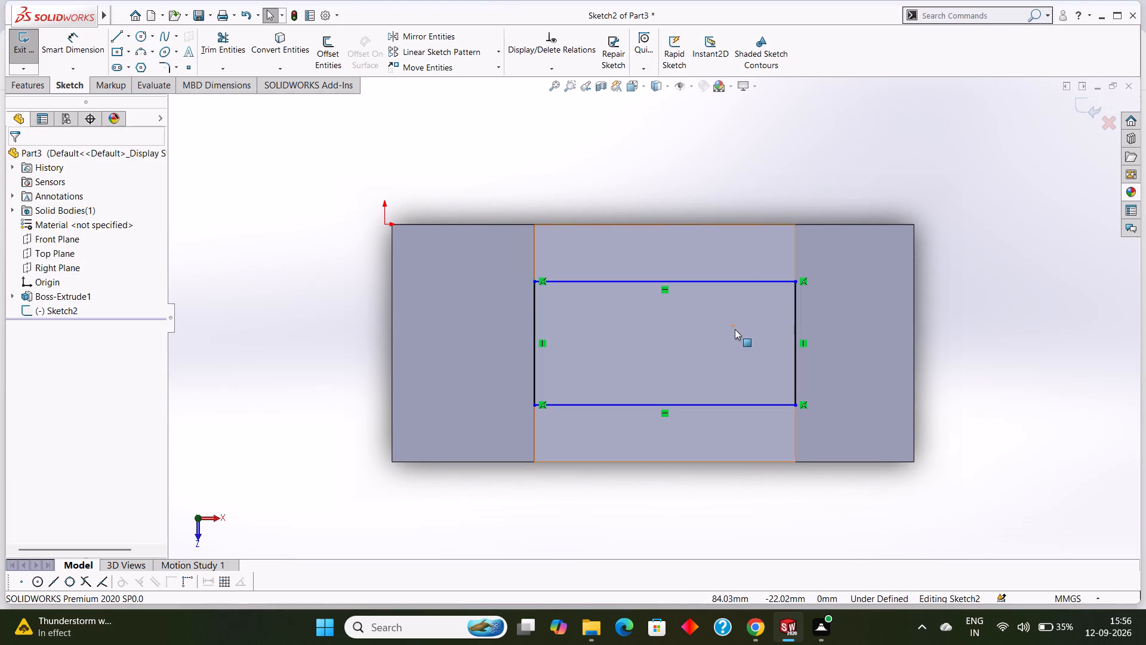
Undo all the band lines and edge segments in the sloped-face sketch until it is empty.
key(ctrl+z)
key(ctrl+z)
key(ctrl+z)
key(z)
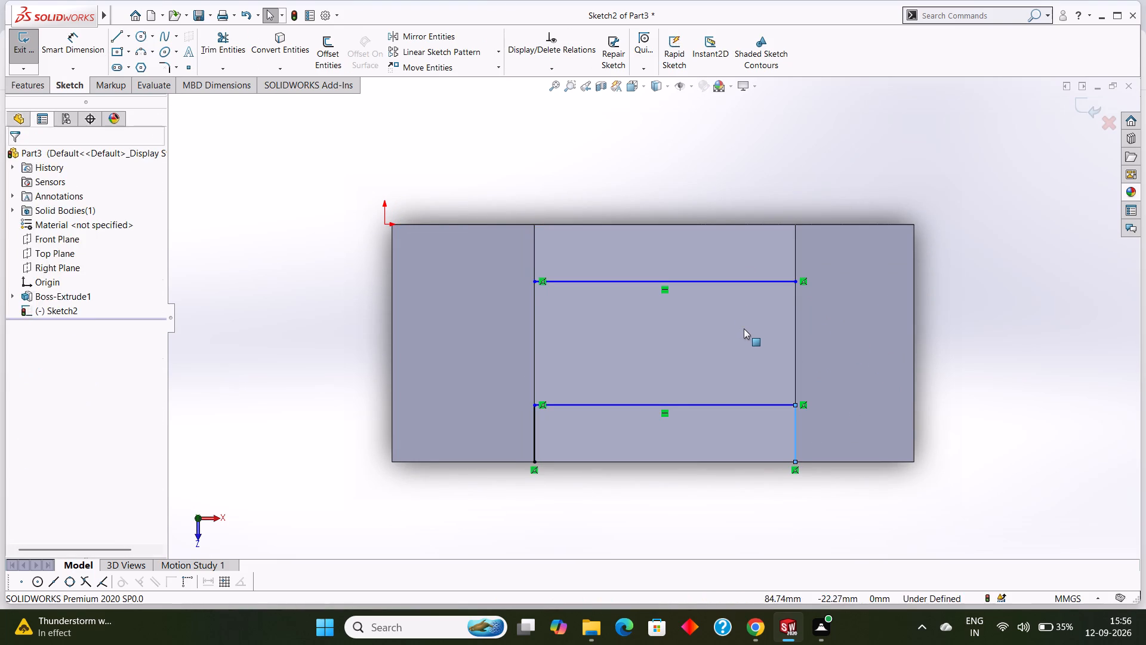
key(ctrl+z)
key(ctrl+z)
key(ctrl+z)
key(ctrl+z)
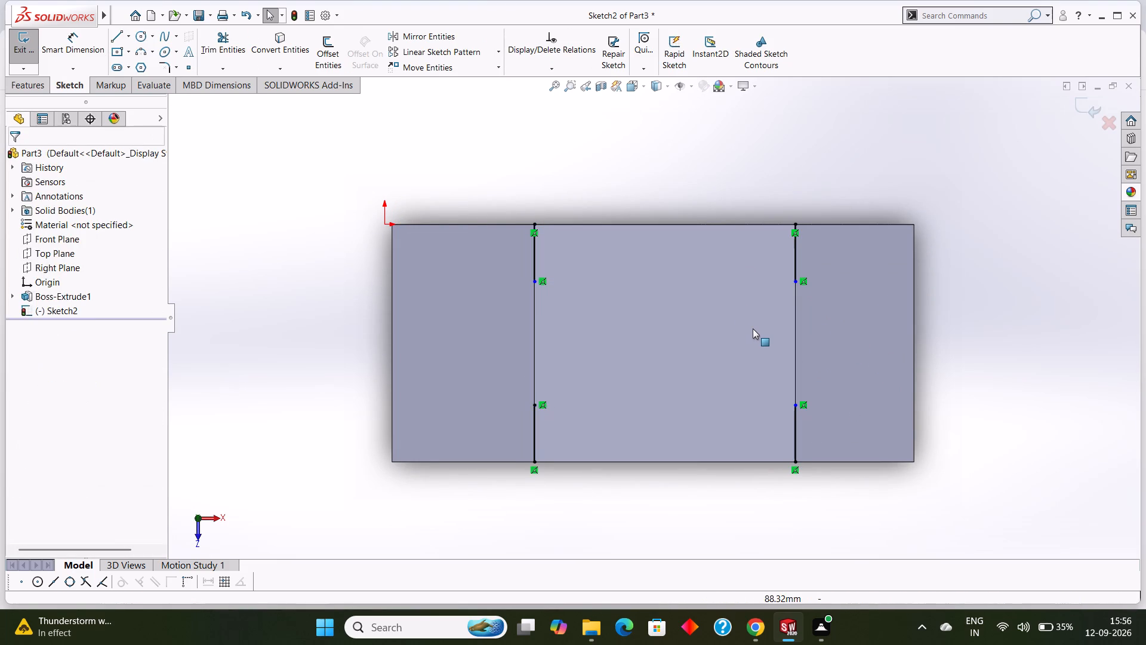
key(ctrl+z)
key(ctrl+z)
key(ctrl+z)
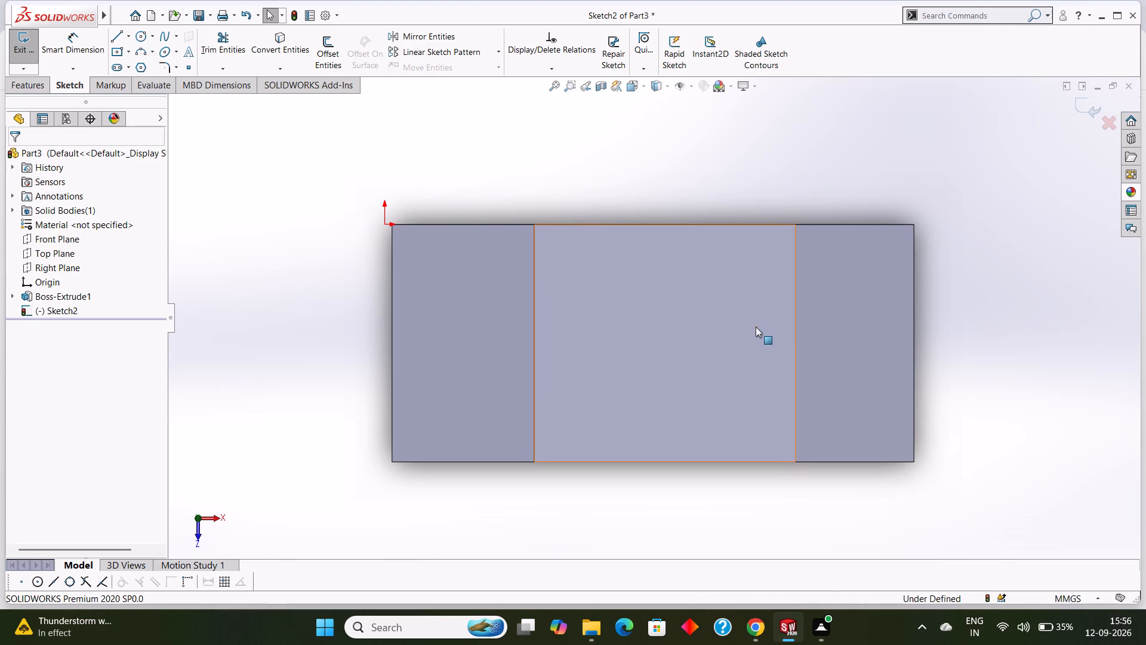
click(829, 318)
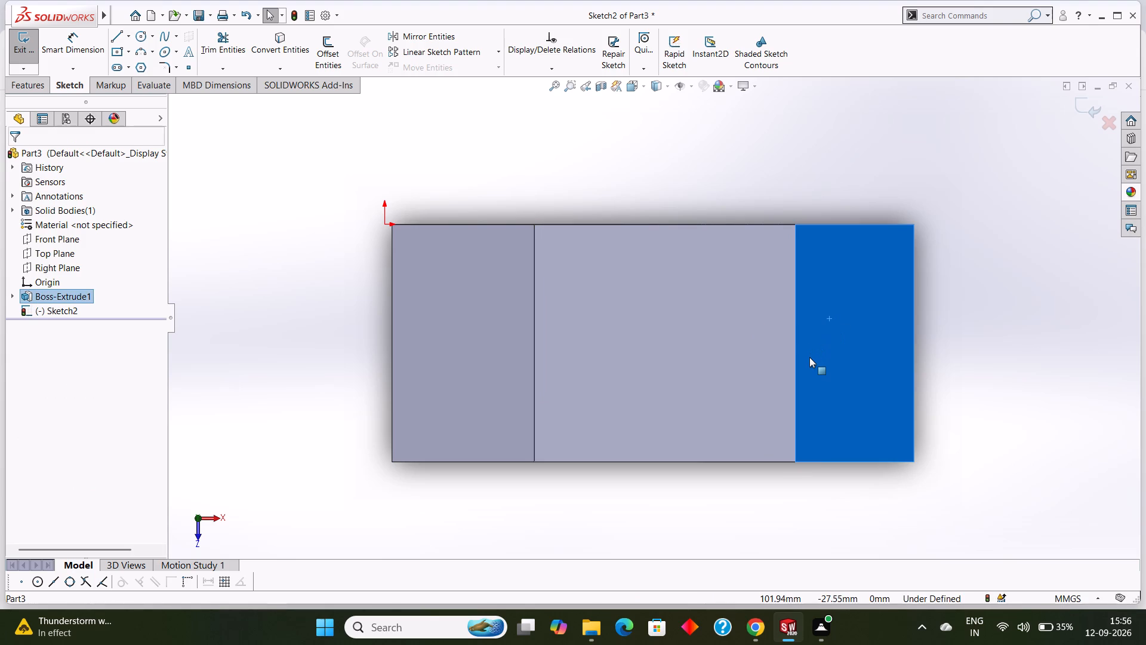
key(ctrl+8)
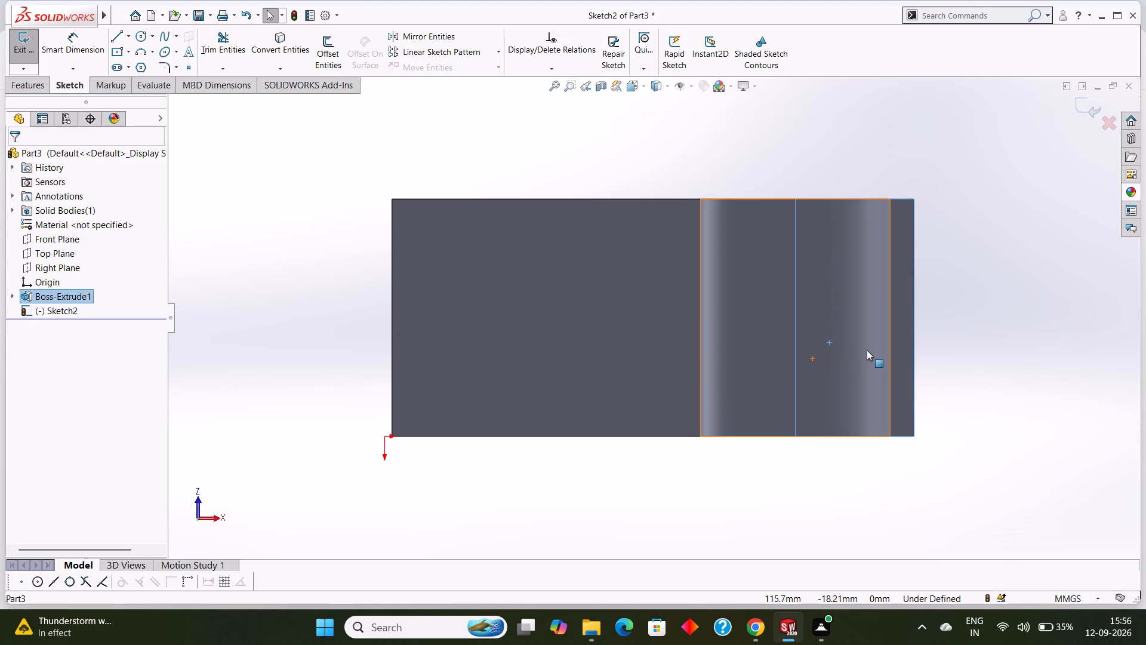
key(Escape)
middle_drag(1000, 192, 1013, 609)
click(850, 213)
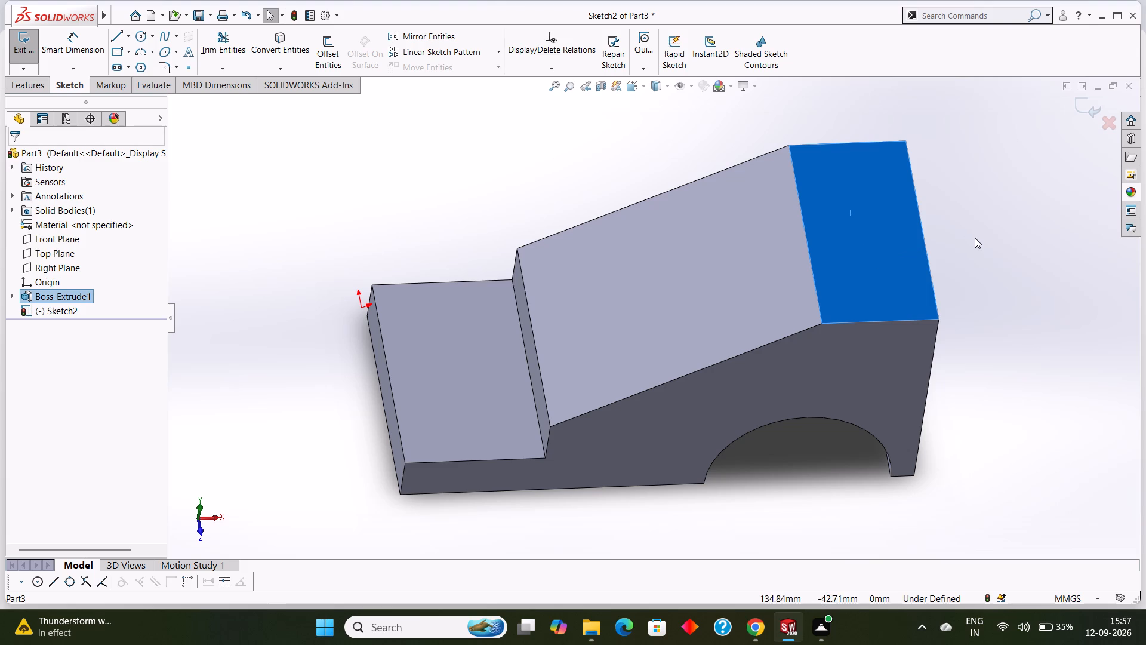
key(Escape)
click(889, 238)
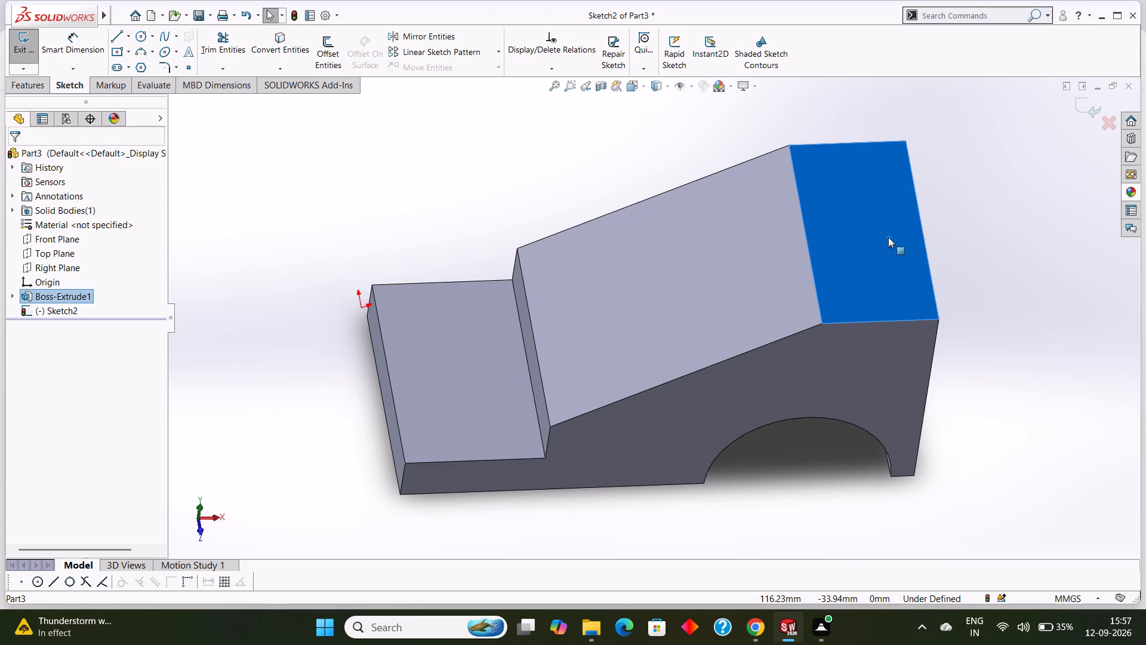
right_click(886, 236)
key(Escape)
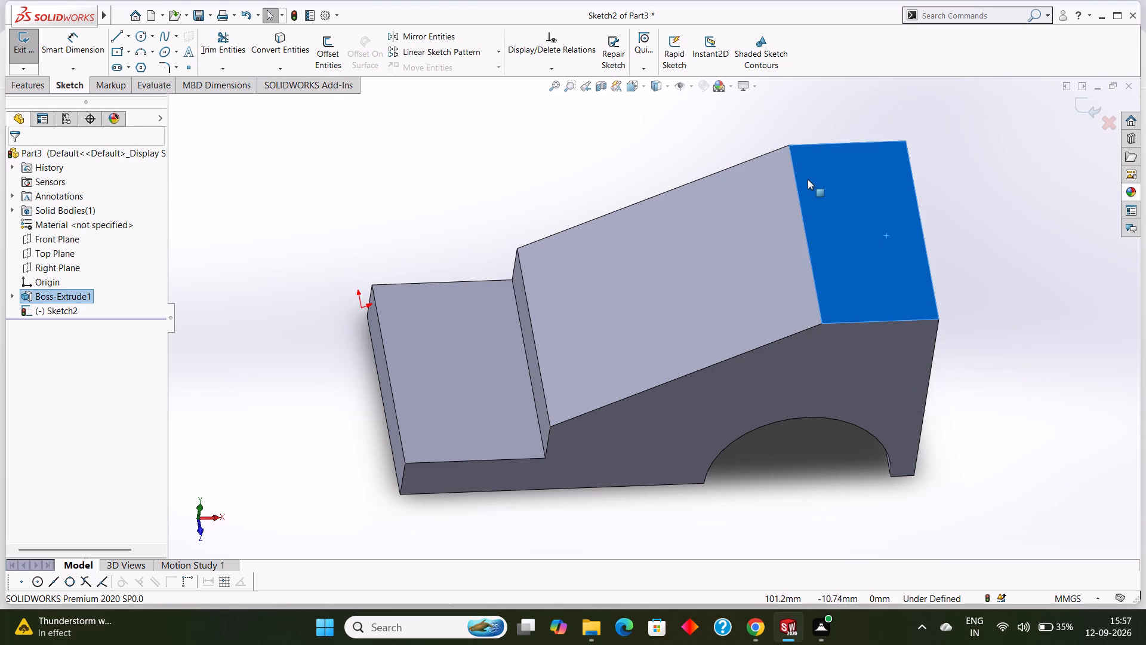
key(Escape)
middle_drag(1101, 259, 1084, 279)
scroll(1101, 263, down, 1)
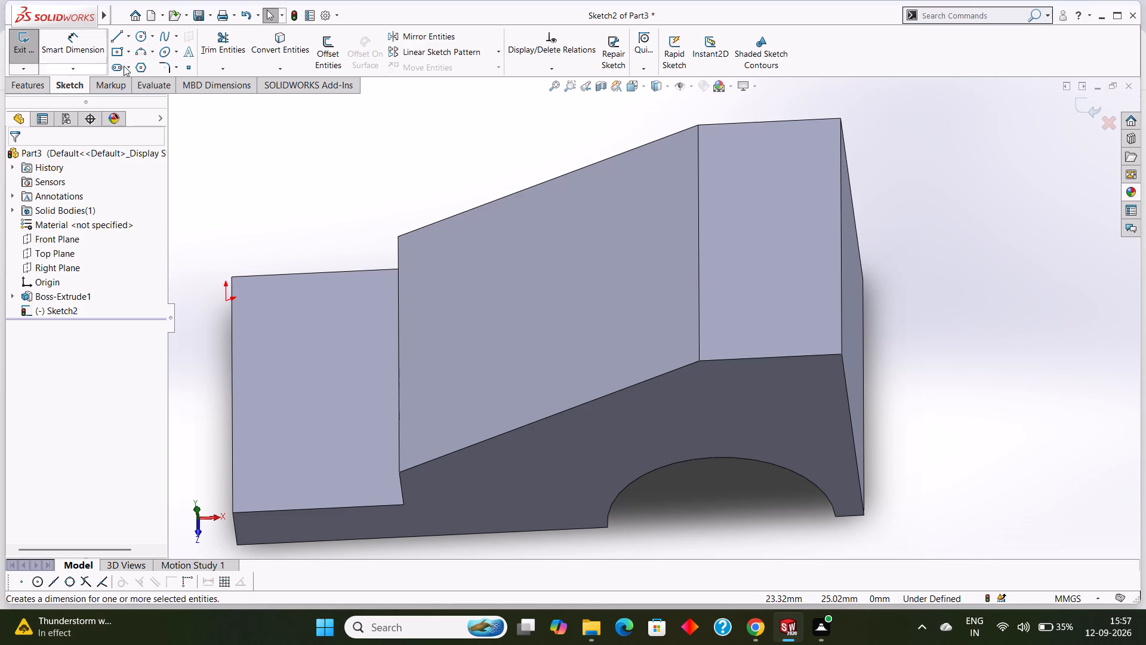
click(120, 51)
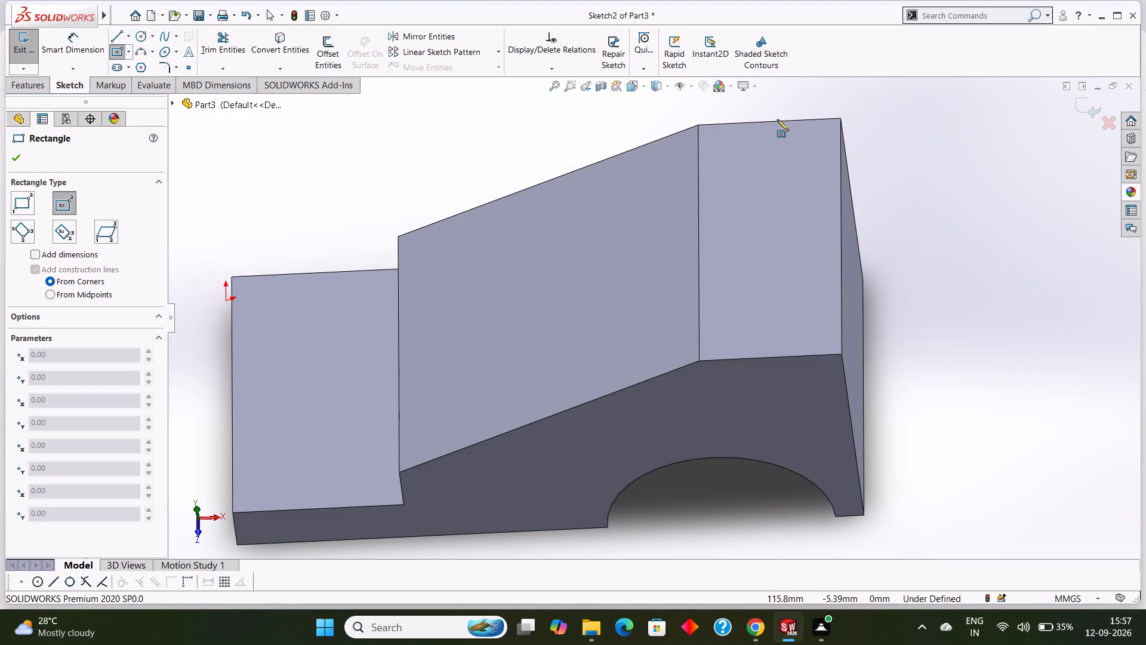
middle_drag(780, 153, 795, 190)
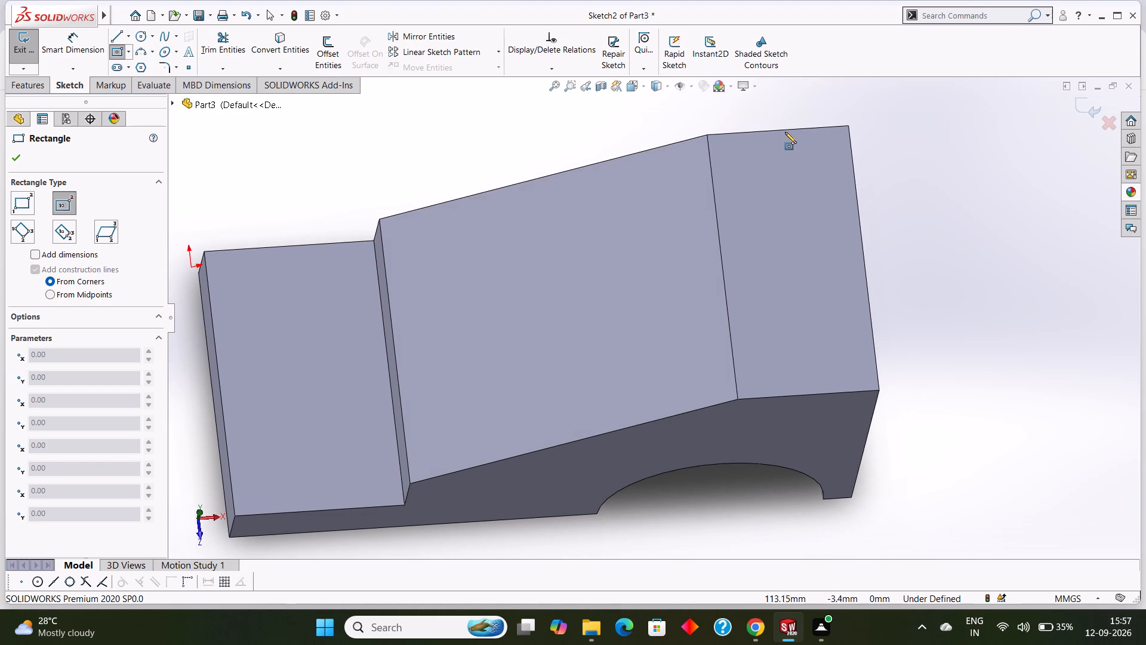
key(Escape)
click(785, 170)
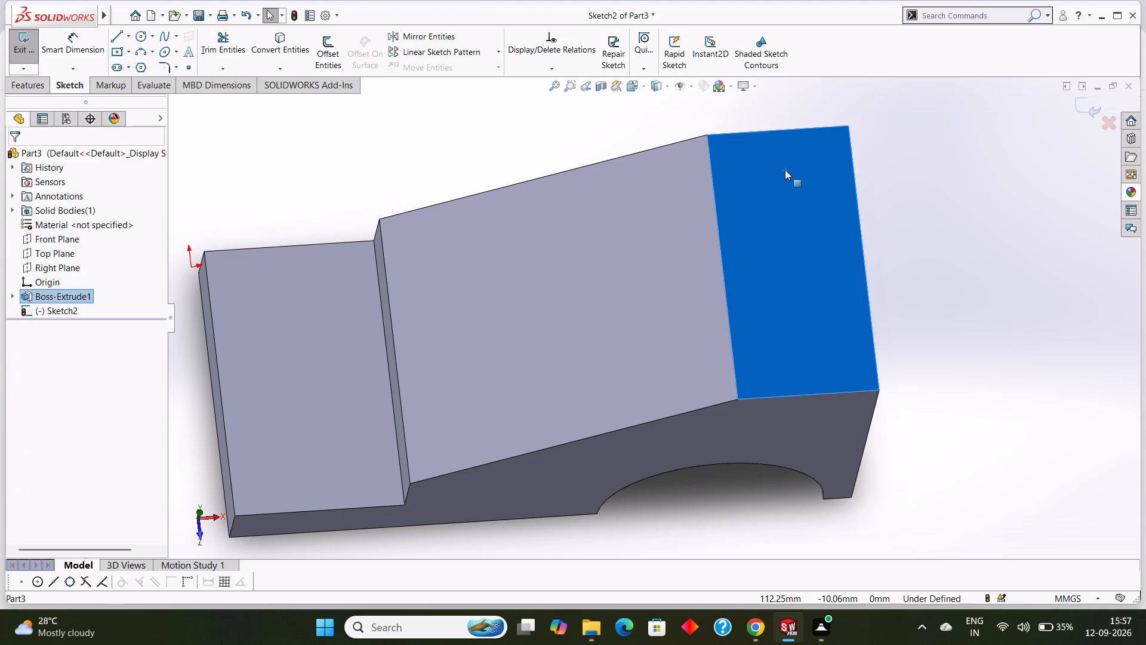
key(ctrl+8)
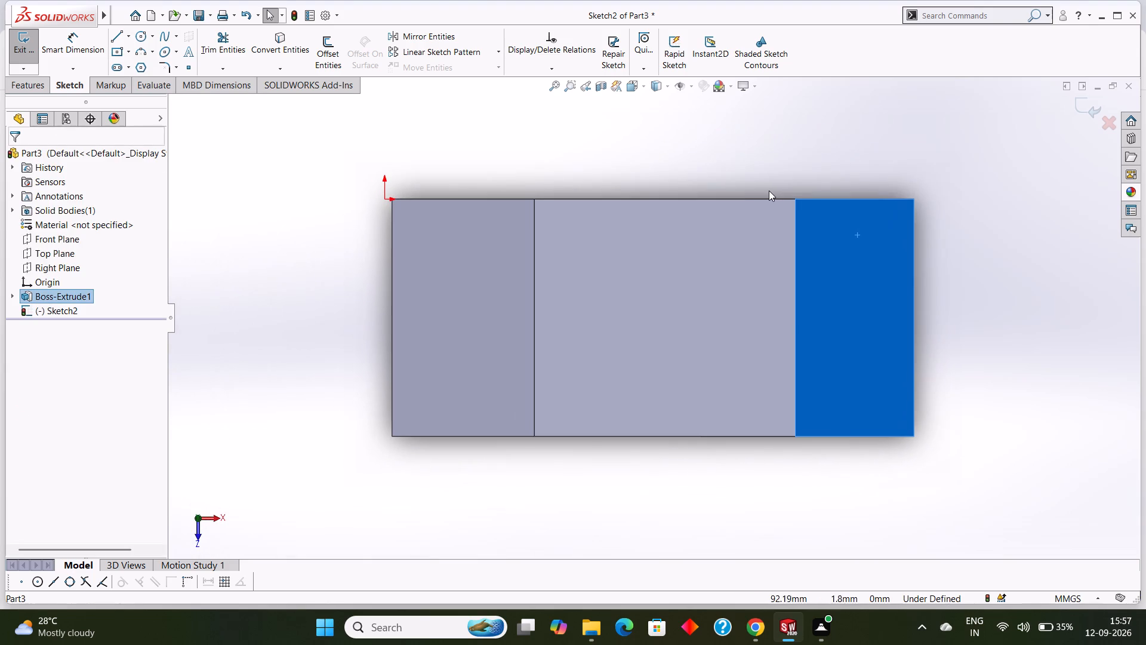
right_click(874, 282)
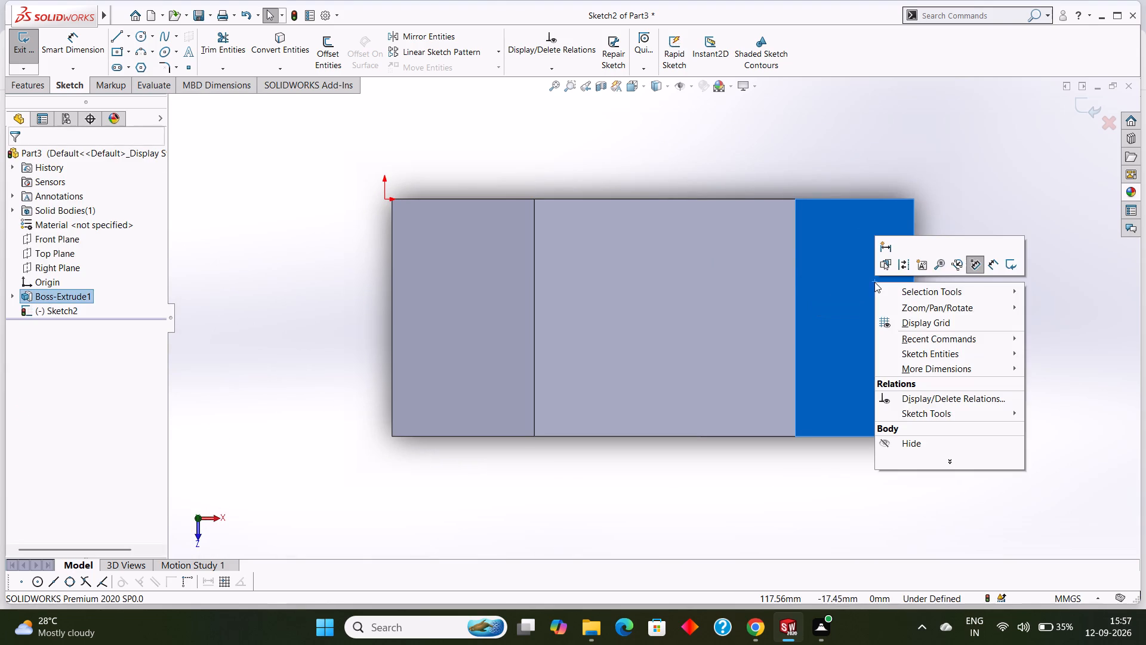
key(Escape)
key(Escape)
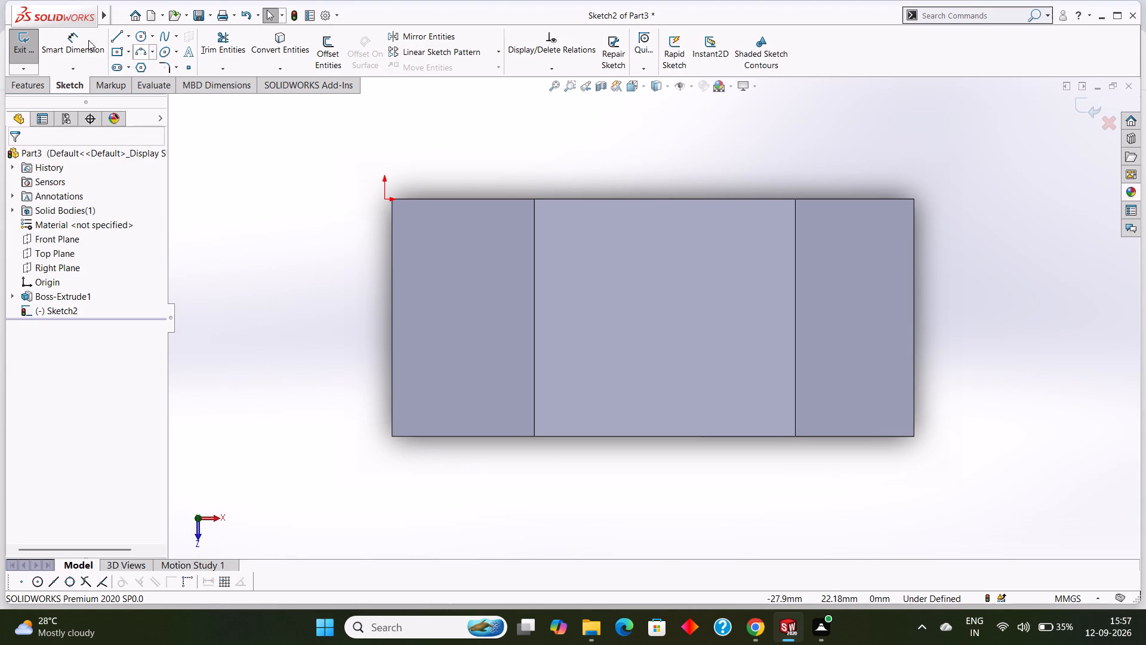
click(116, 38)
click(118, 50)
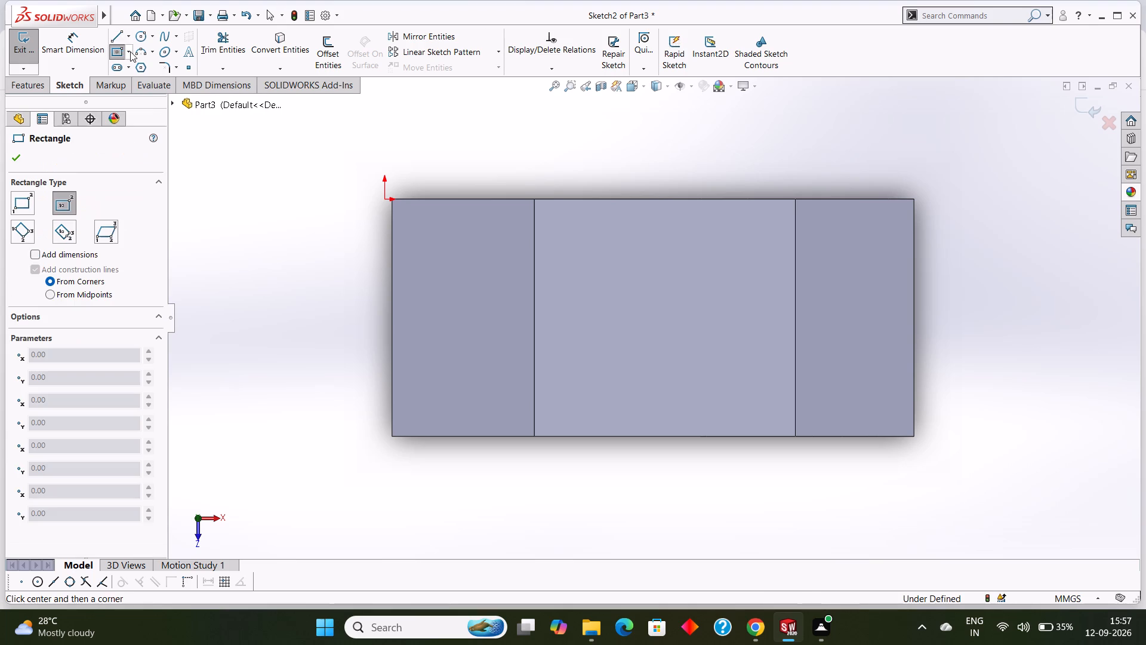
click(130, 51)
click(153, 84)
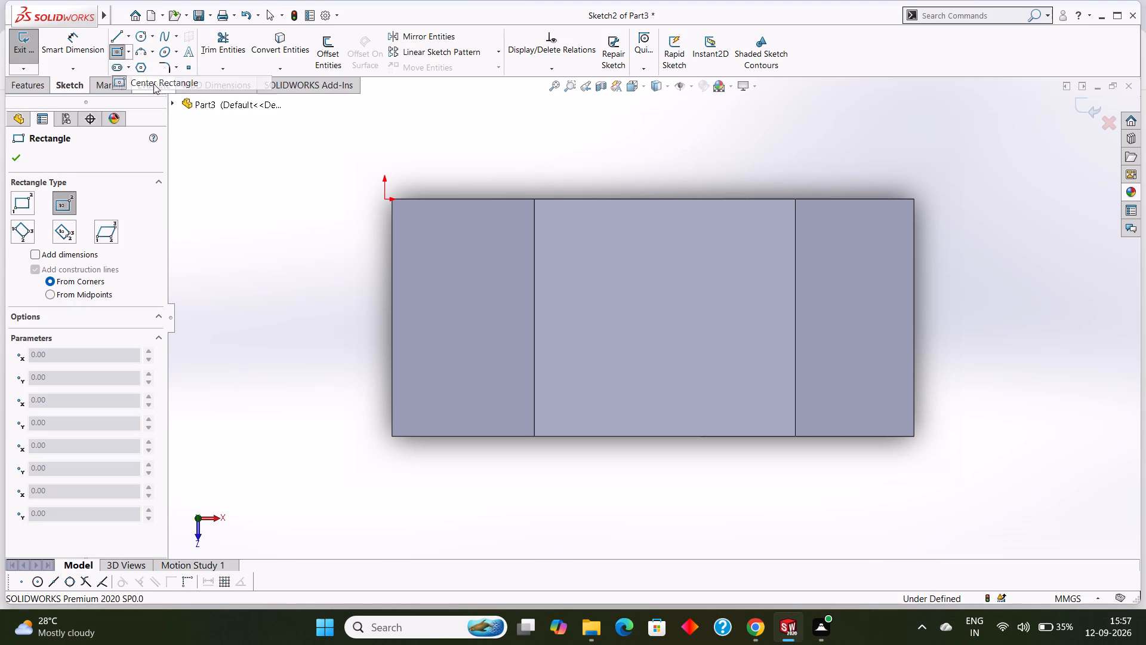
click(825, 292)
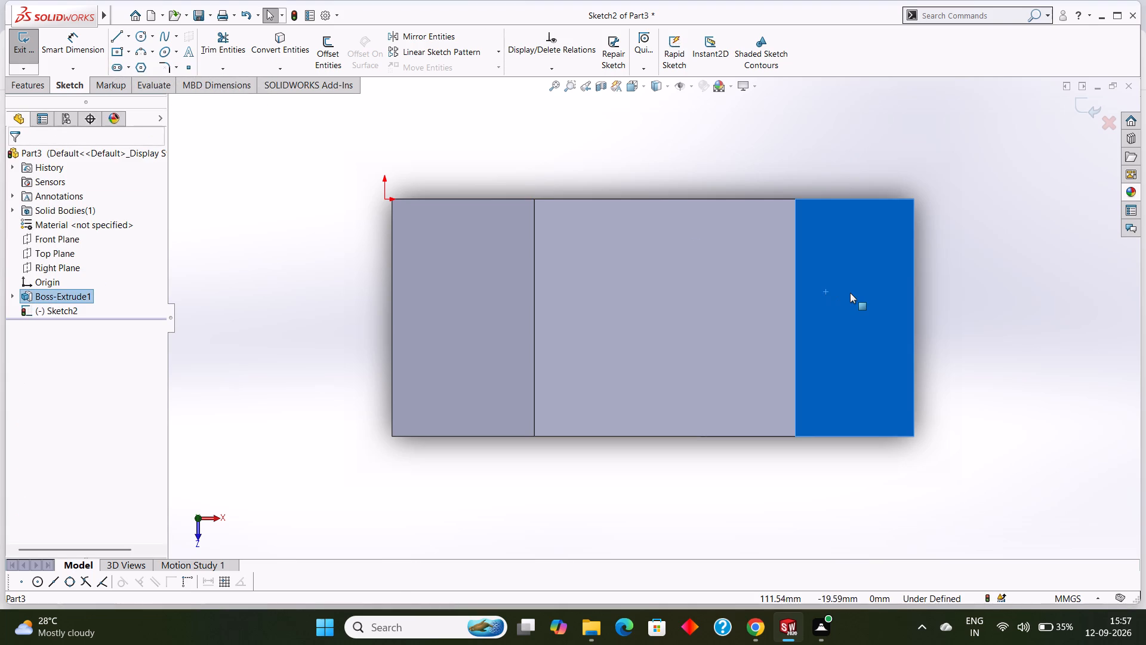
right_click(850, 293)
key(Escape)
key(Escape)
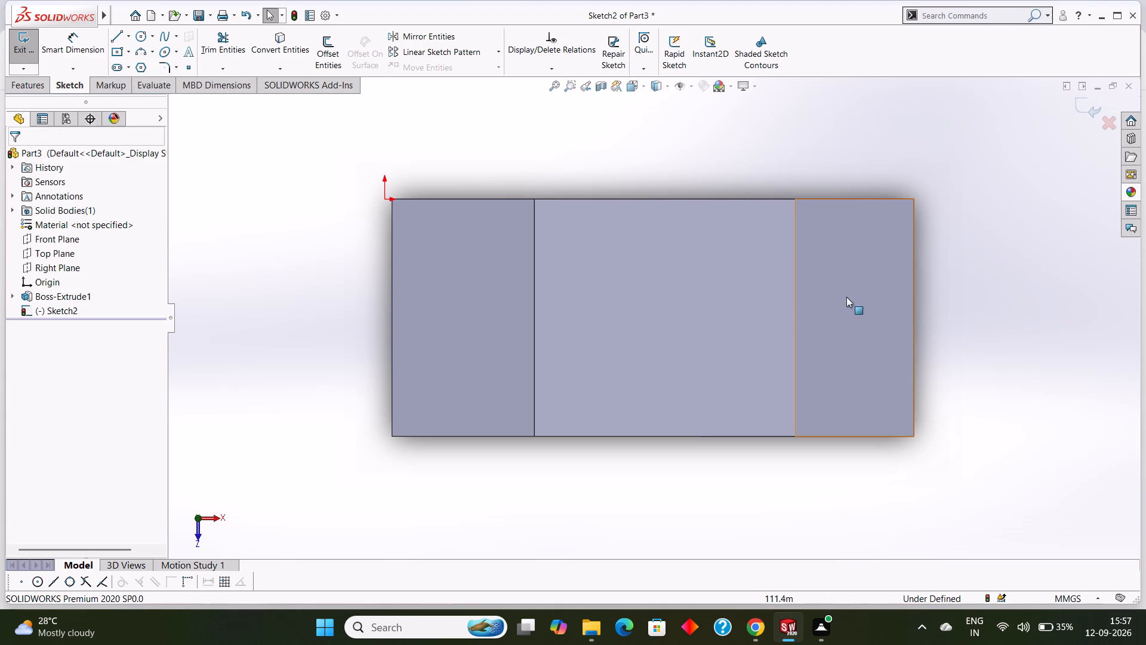
Exit the empty sloped-face sketch and start a new sketch on the flat top face of the high end.
click(13, 46)
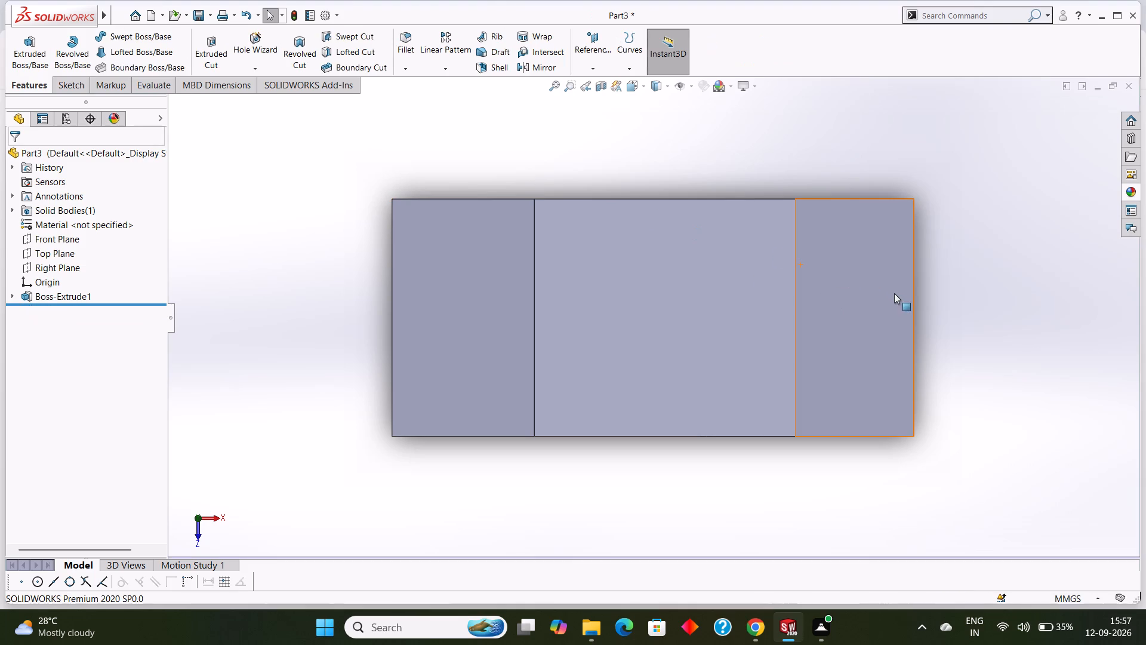
middle_drag(1012, 322, 1012, 267)
click(825, 255)
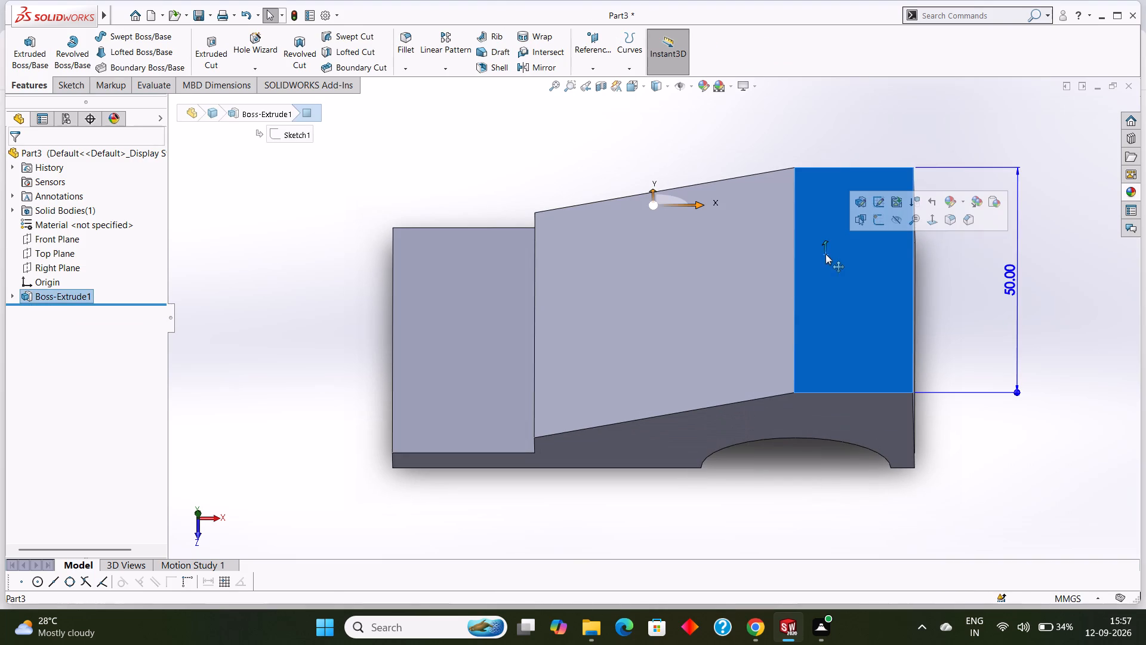
key(ctrl+8)
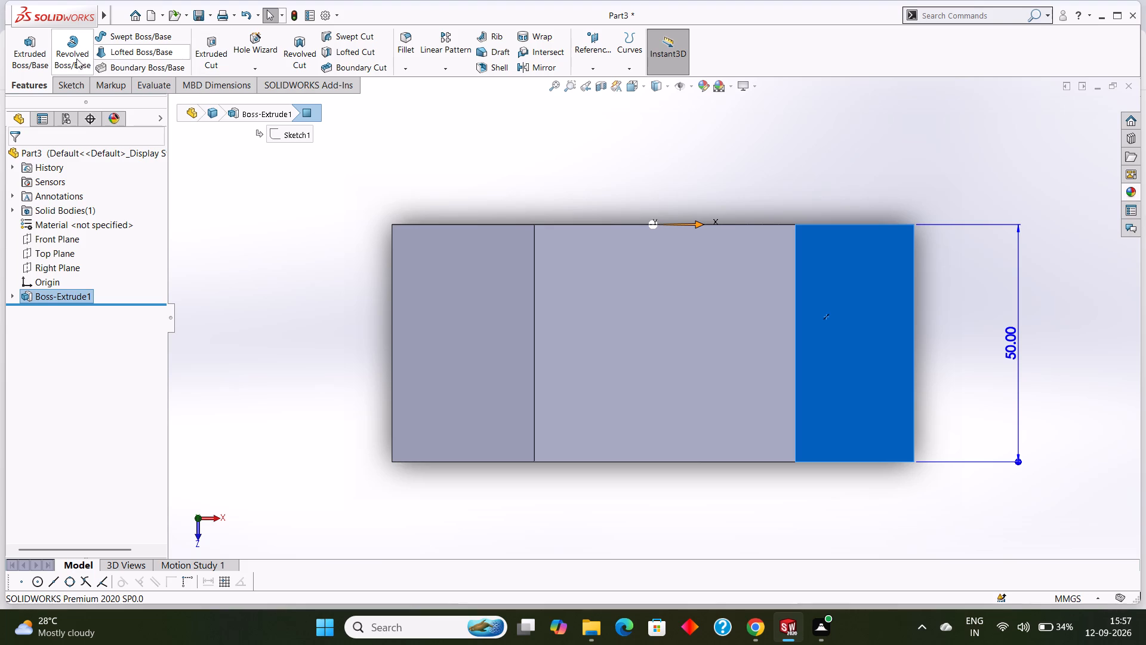
right_click(846, 245)
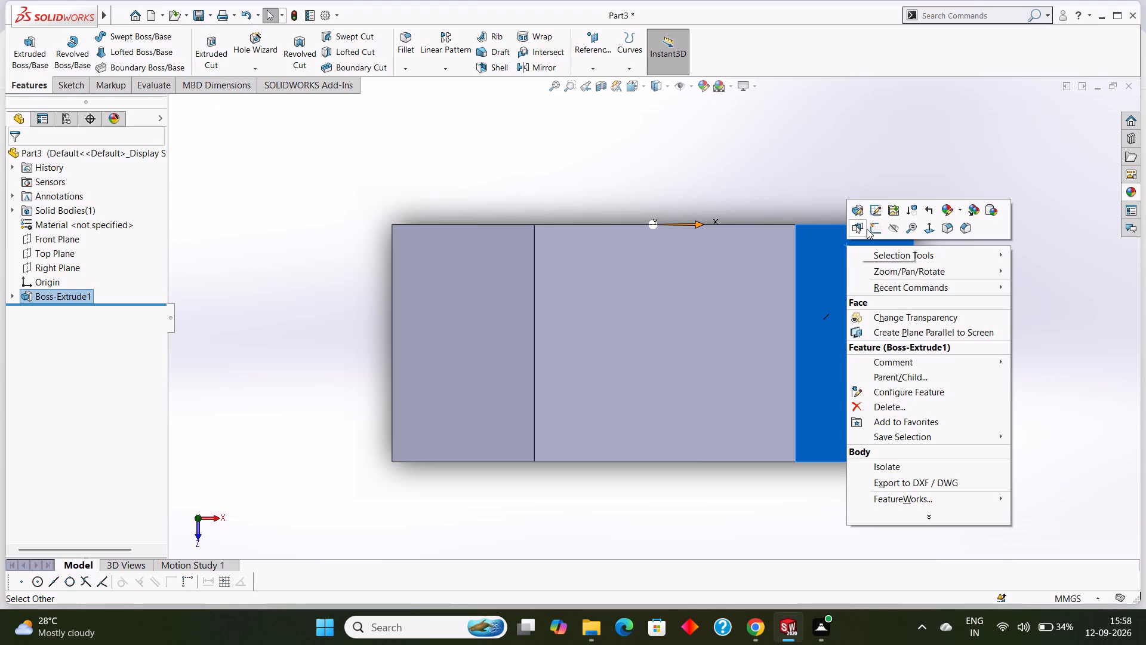
click(873, 228)
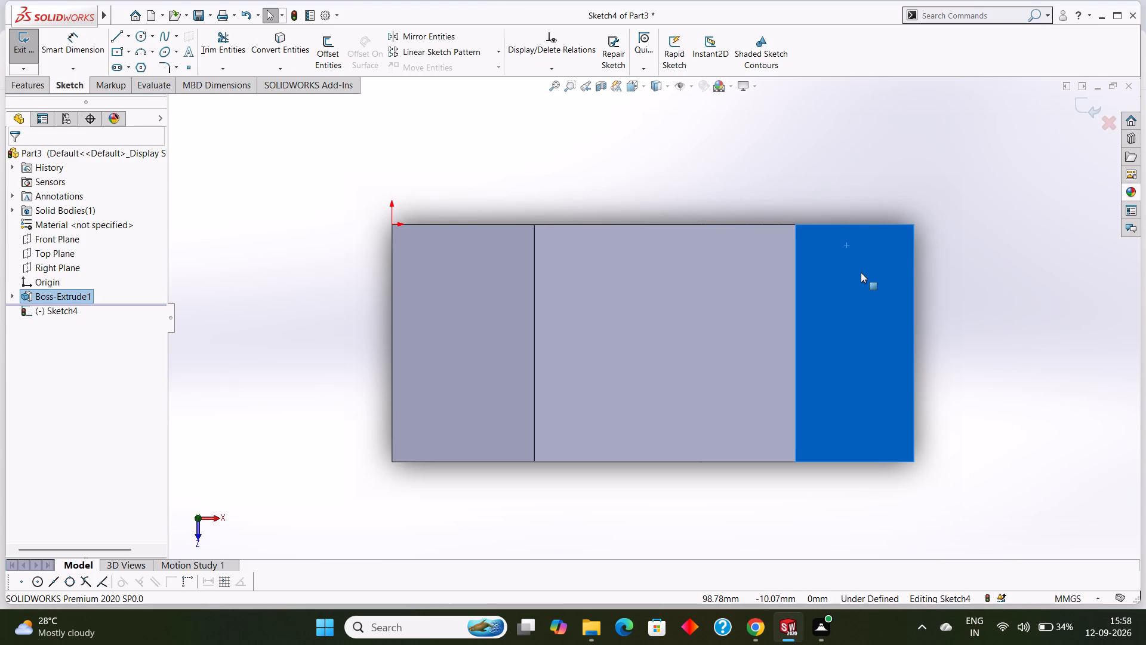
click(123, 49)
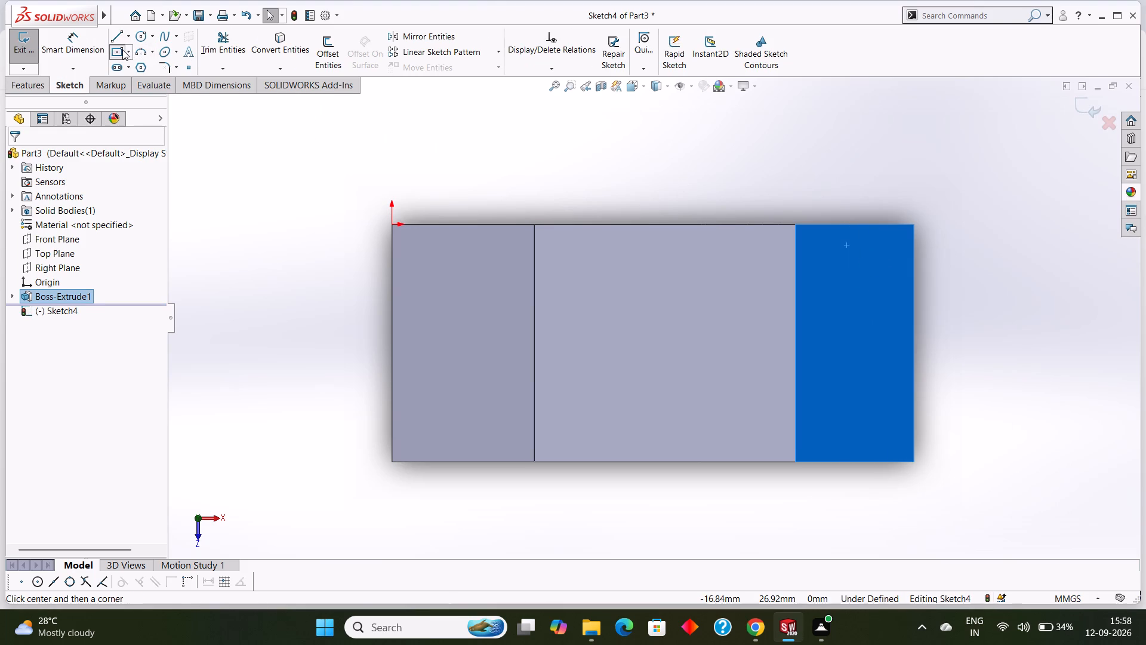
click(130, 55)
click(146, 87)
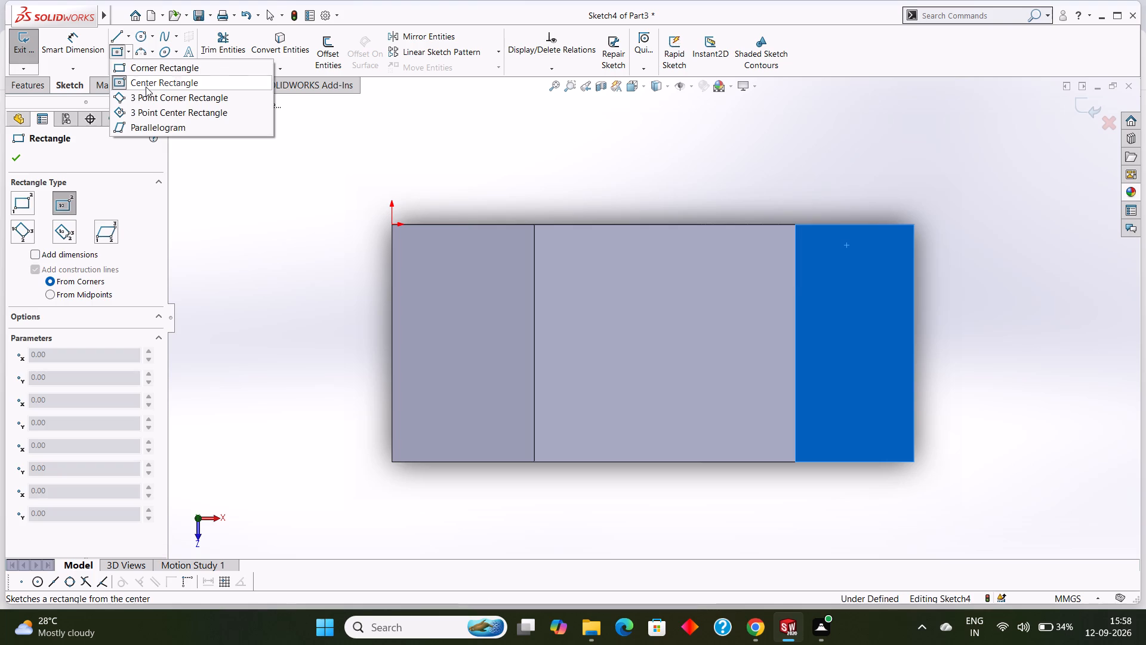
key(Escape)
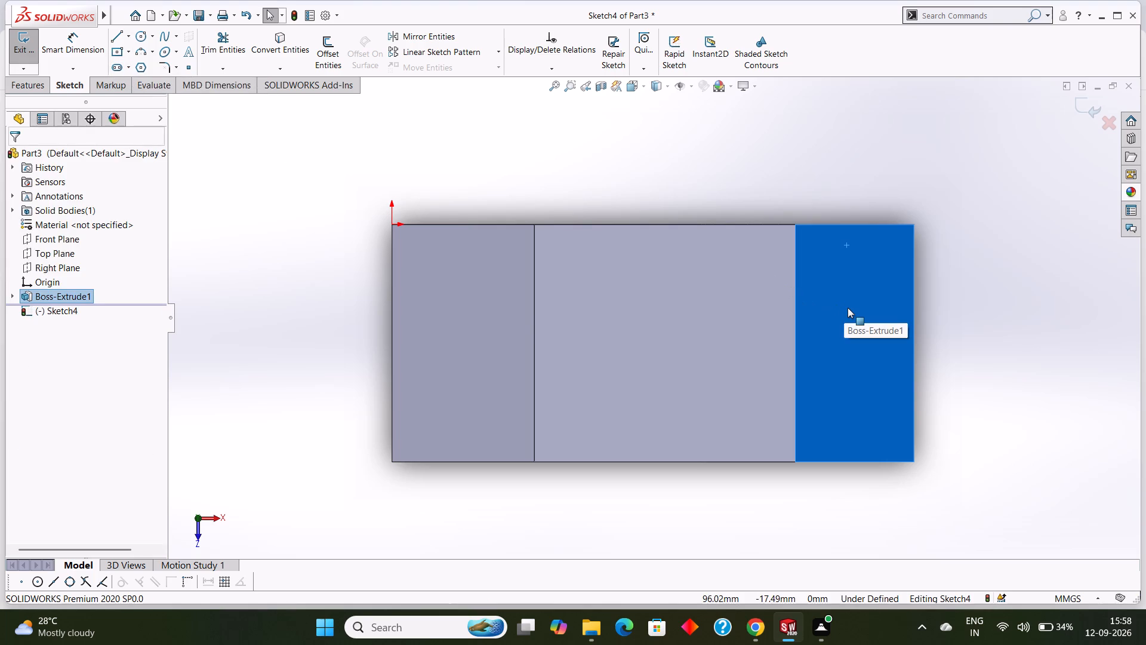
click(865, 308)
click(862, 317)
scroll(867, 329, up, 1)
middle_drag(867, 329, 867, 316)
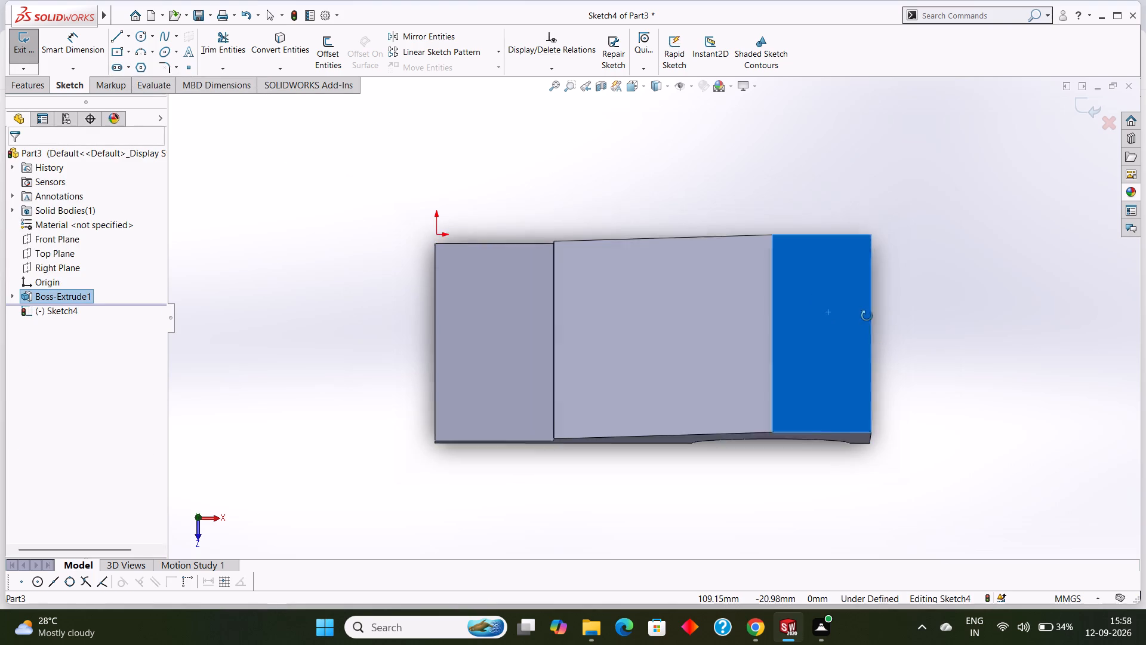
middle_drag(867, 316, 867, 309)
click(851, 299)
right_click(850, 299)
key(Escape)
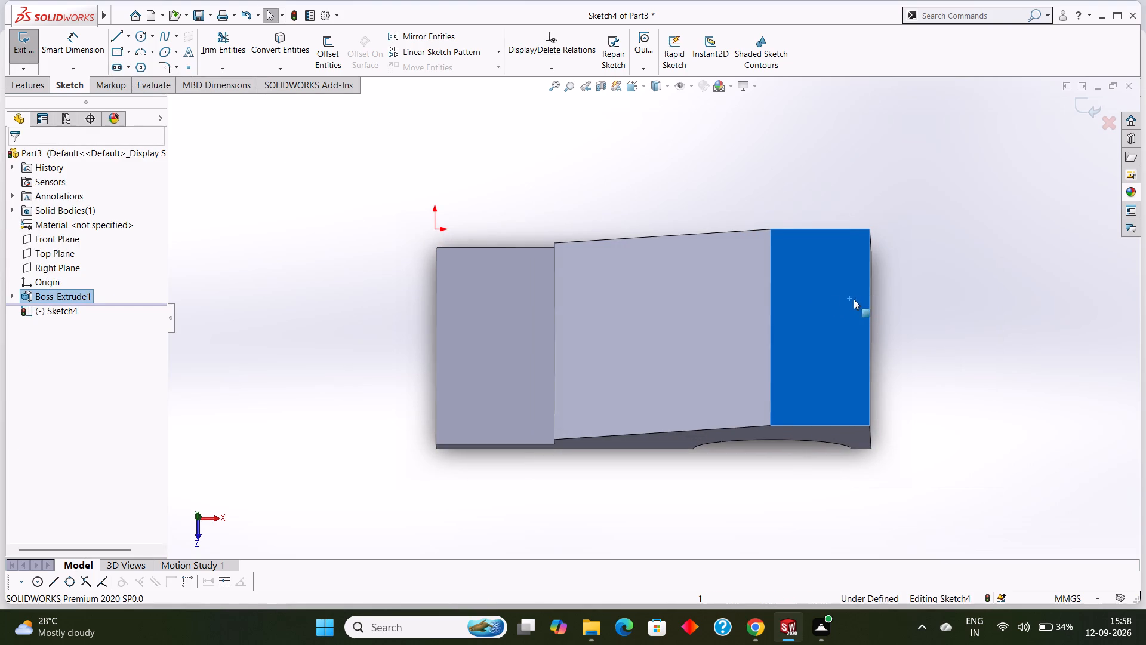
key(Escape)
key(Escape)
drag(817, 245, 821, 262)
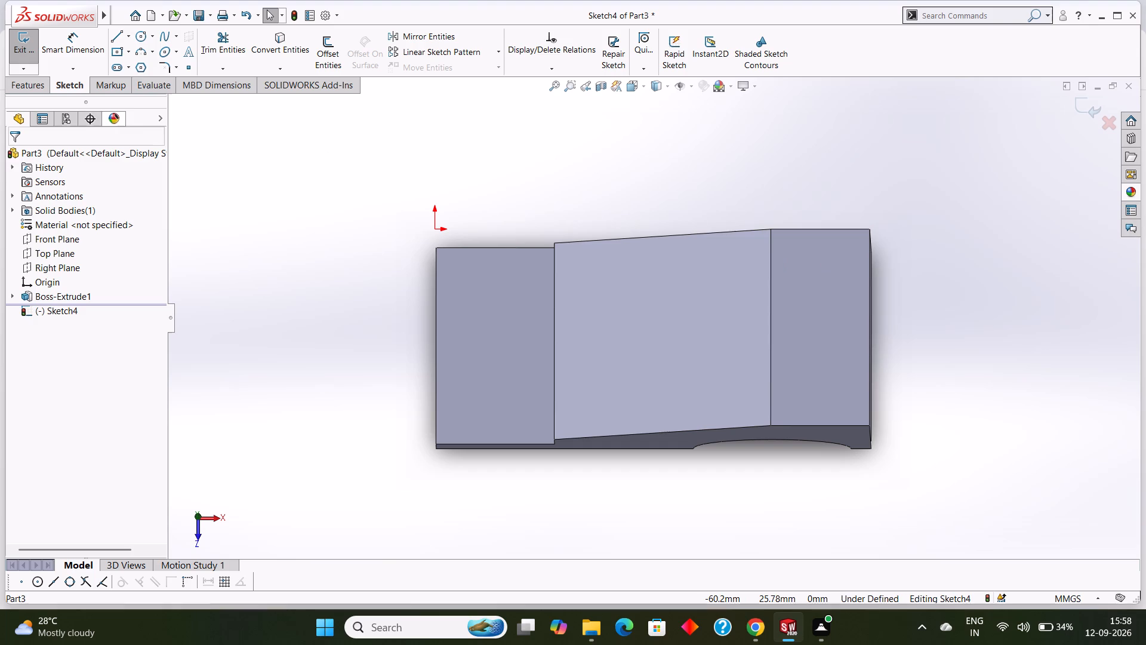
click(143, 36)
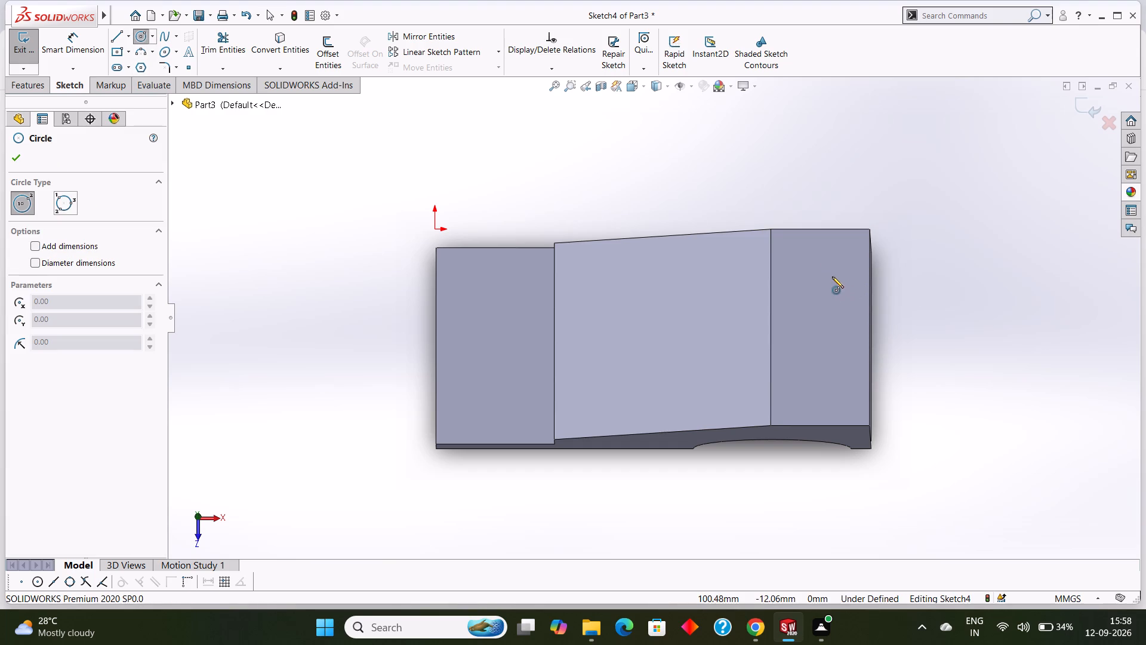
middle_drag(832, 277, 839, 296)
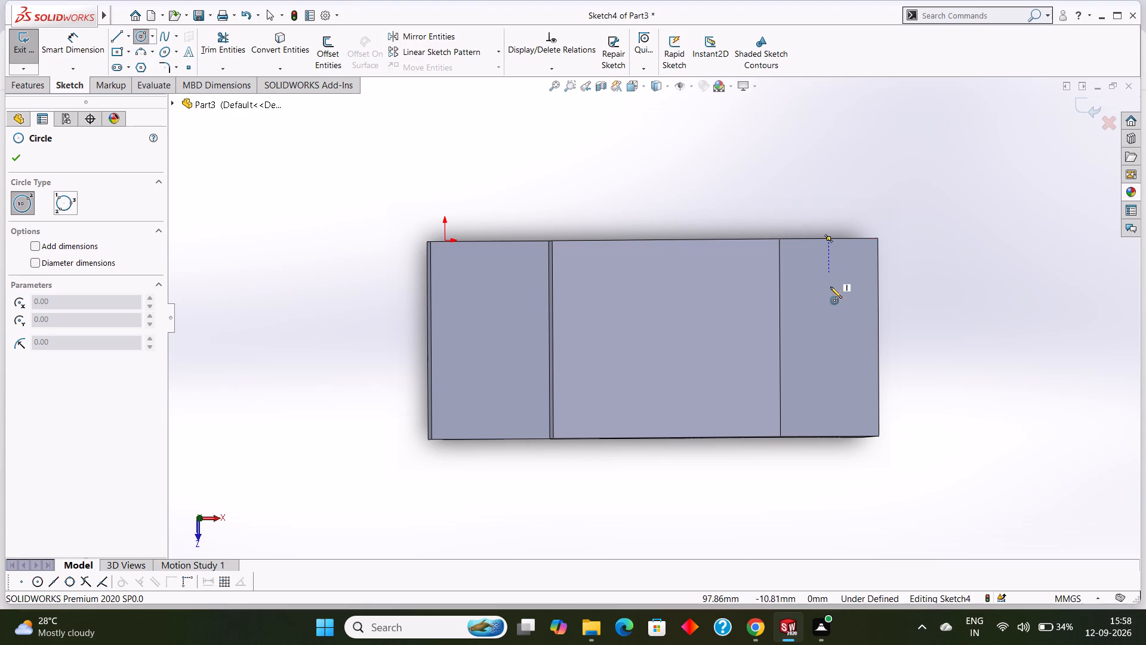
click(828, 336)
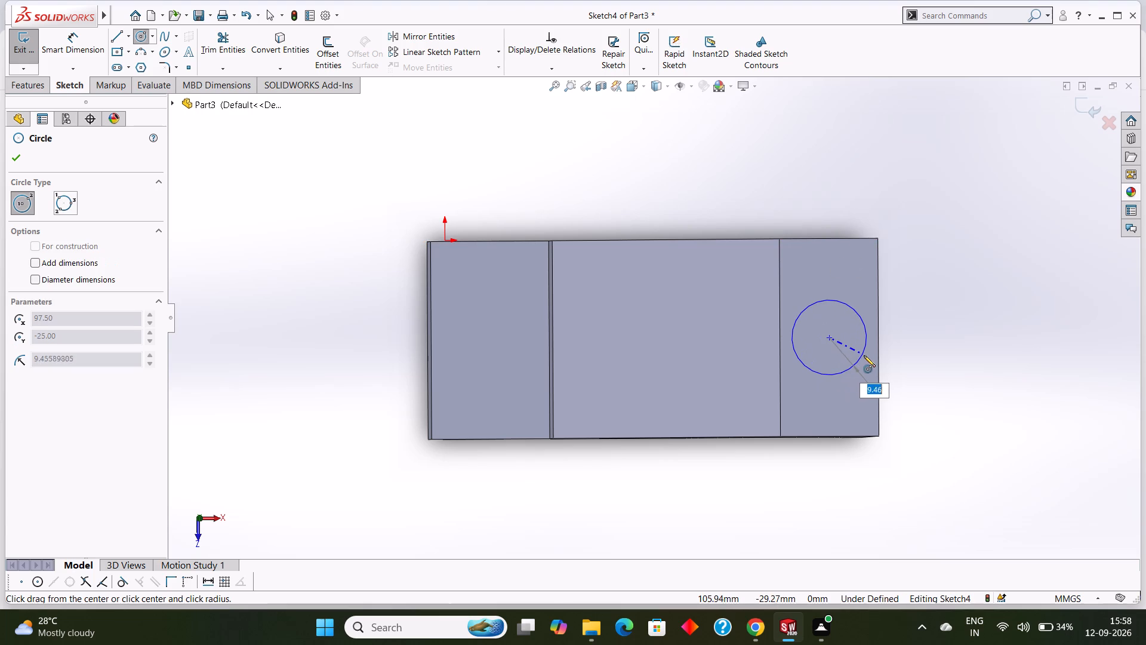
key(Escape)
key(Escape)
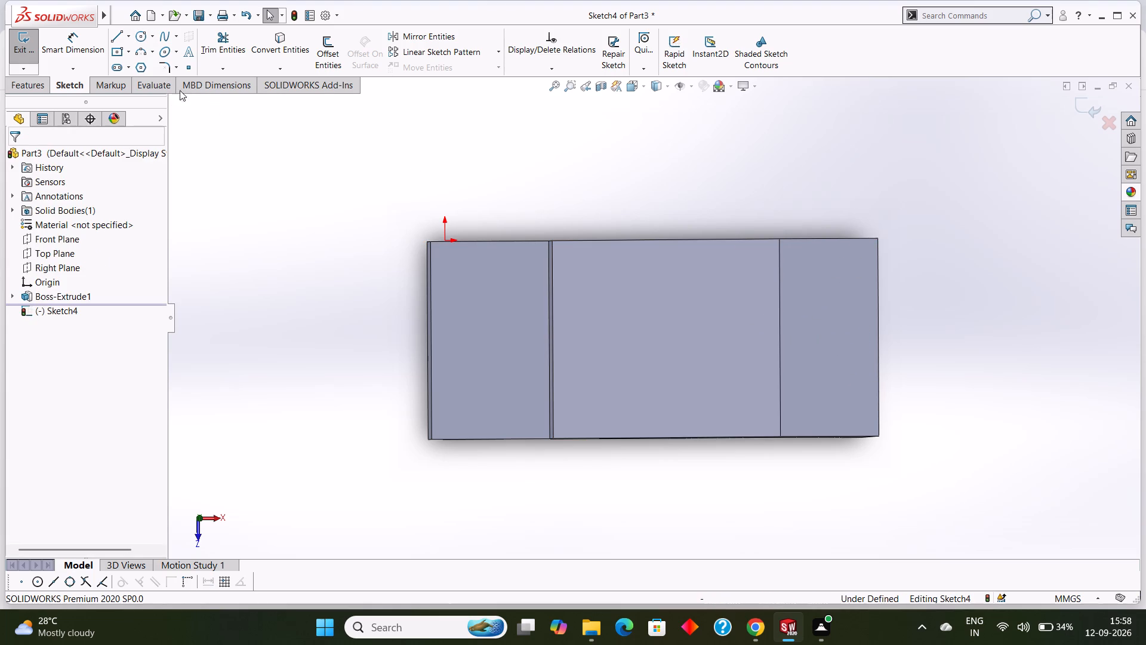
Sketch a center rectangle at the middle of the high-end face, 26 mm across the part and spanning the face's full 25 mm length.
click(127, 50)
click(144, 80)
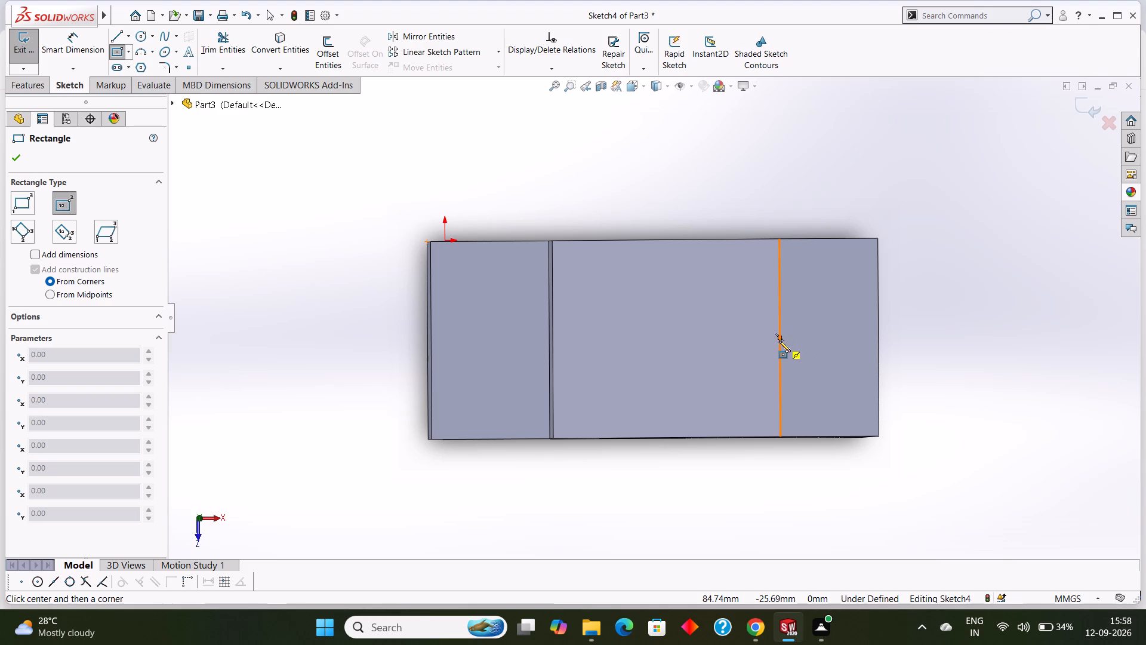
click(830, 336)
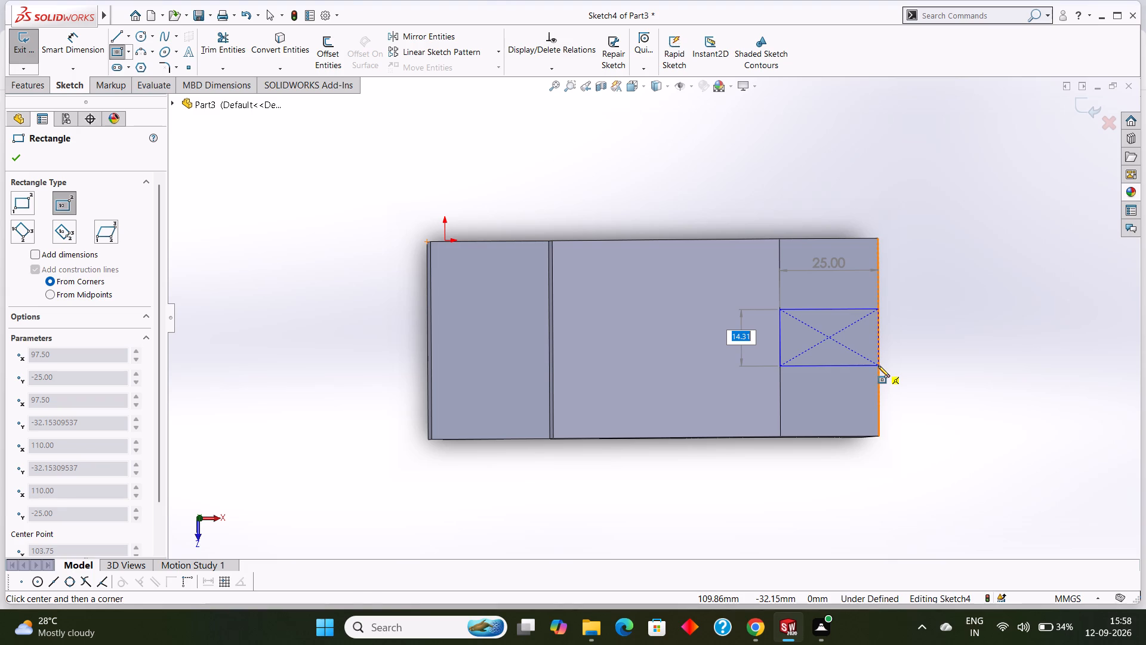
key(2)
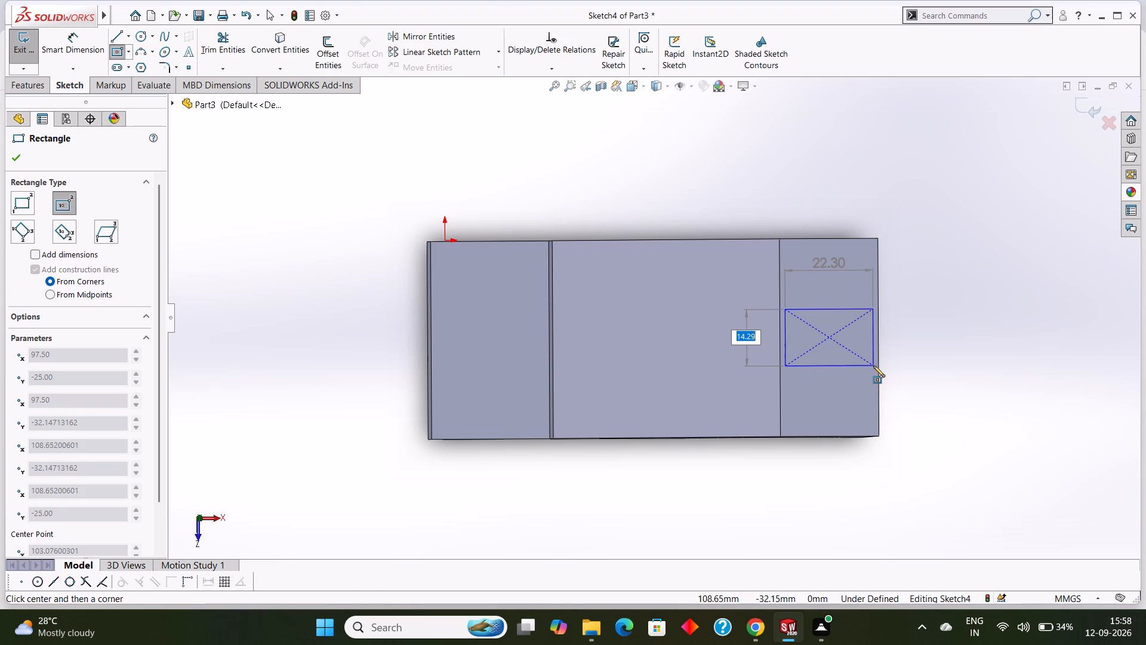
key(6)
key(BackSpace)
text(26)
key(Return)
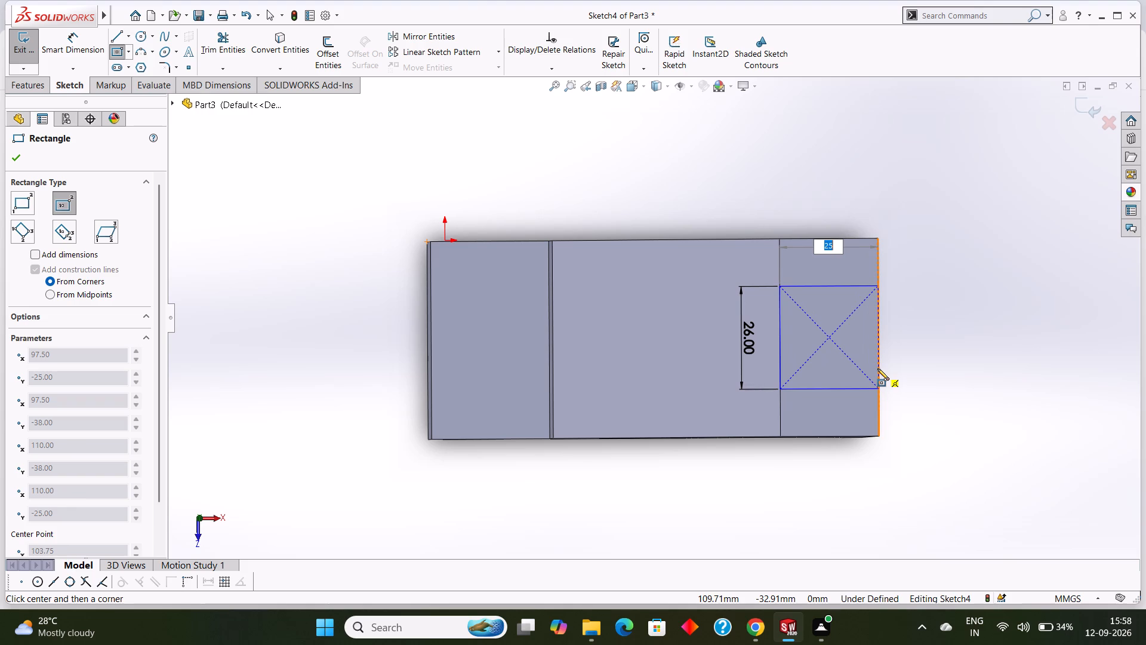
click(877, 368)
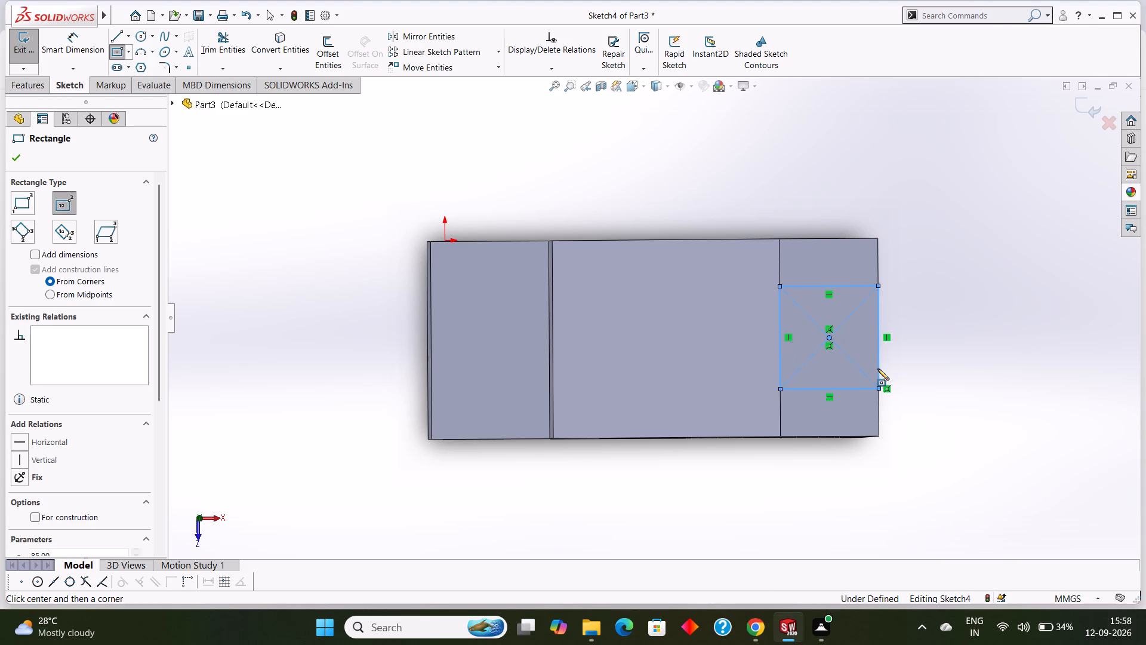
click(17, 163)
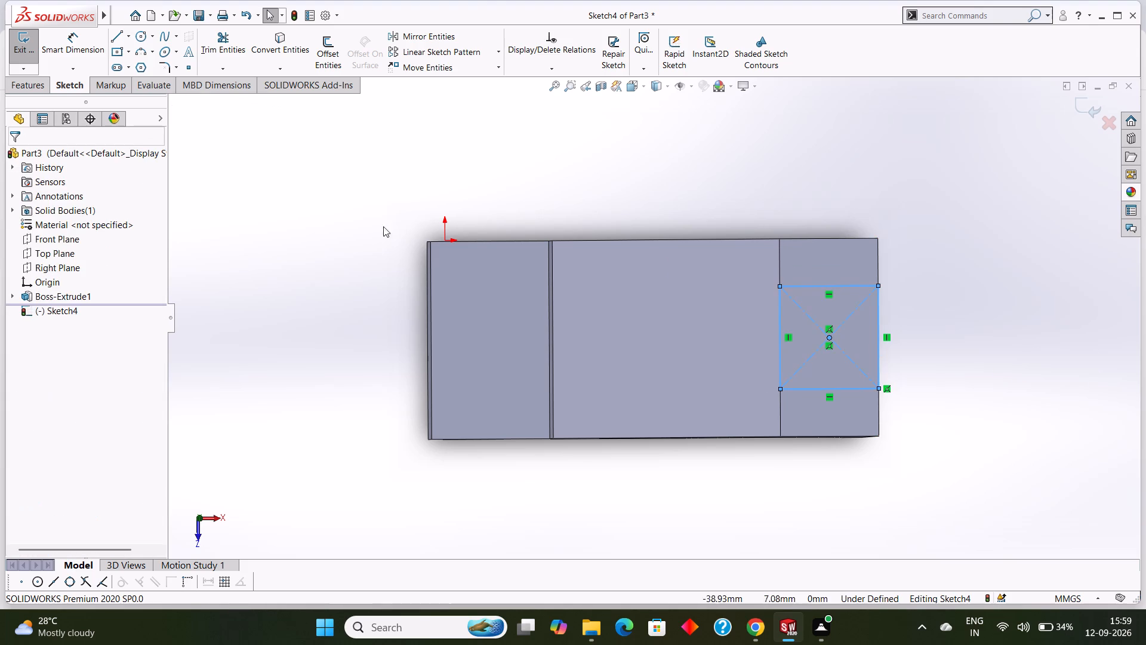
Dimension the high-end rectangle 25 mm along the part and 26 mm across it.
click(81, 46)
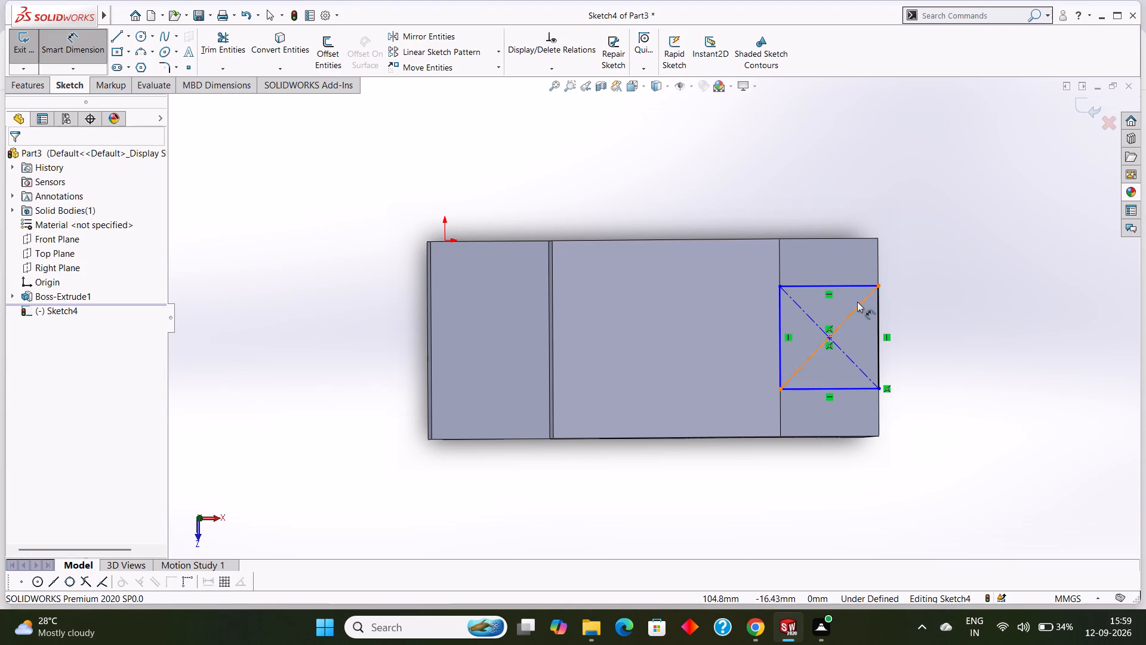
click(842, 284)
click(837, 257)
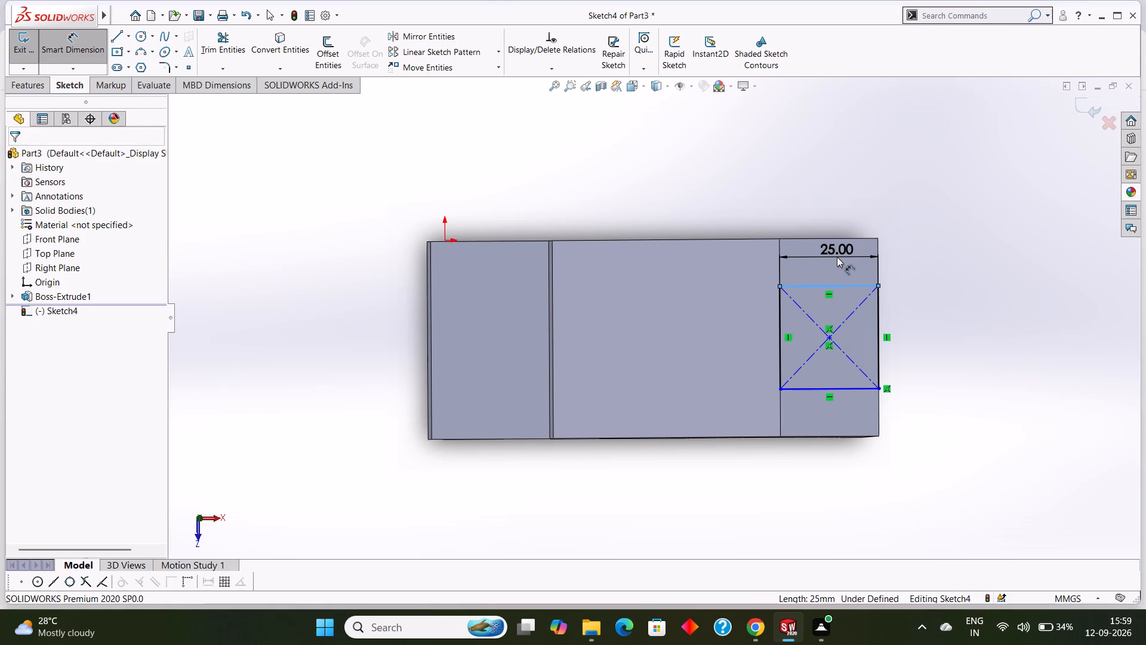
click(785, 239)
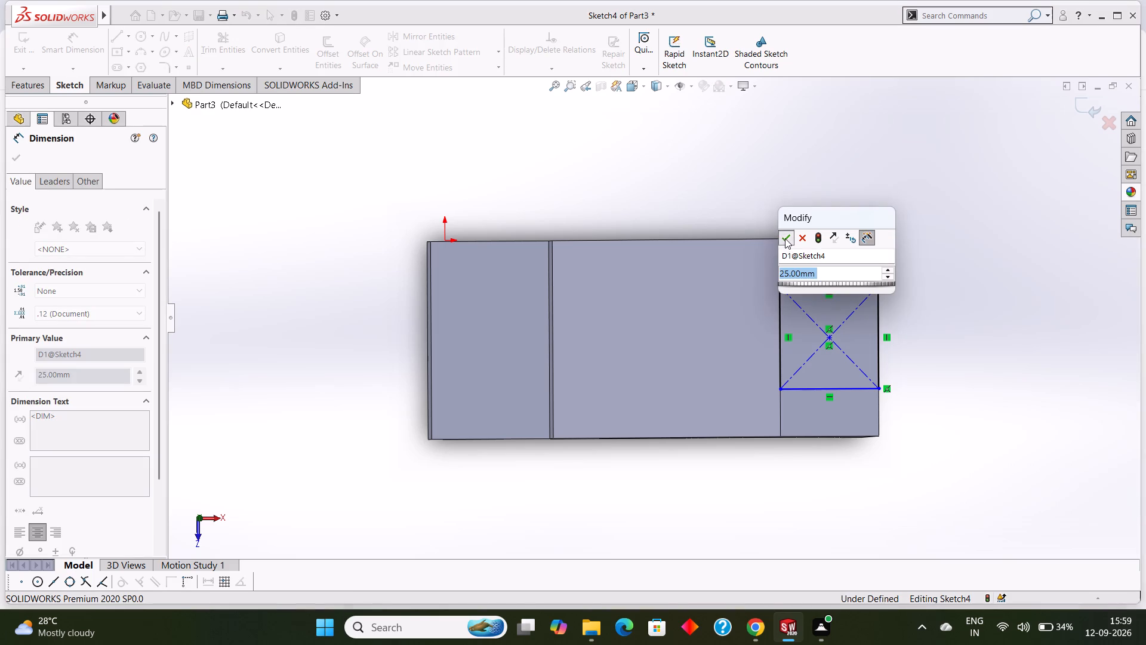
click(877, 315)
click(912, 315)
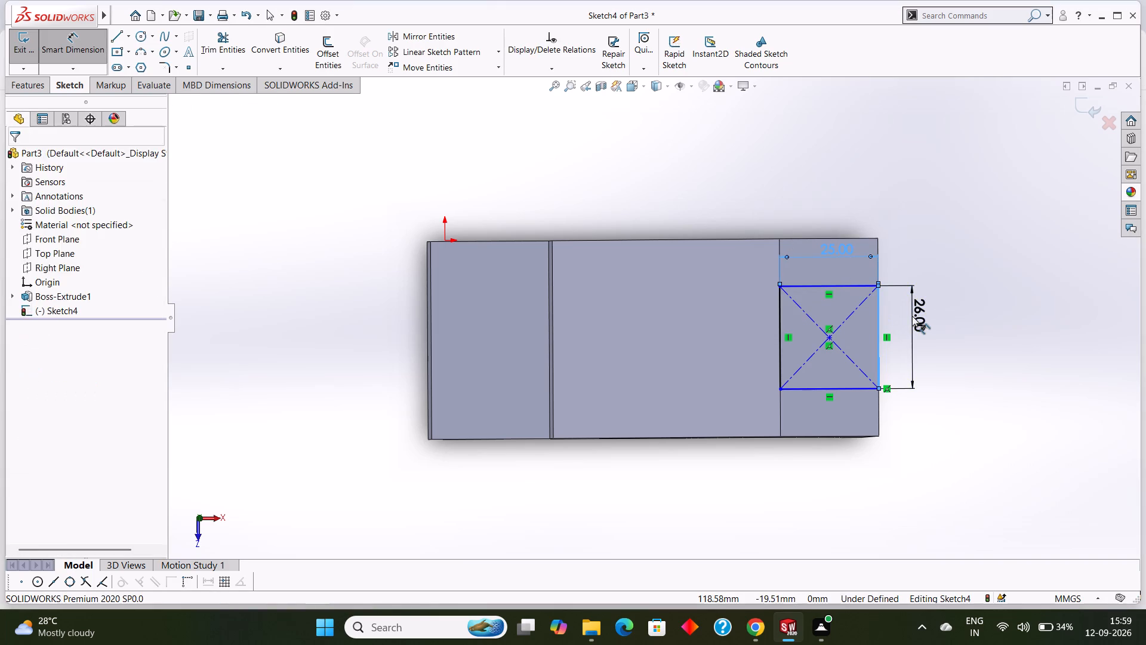
click(861, 295)
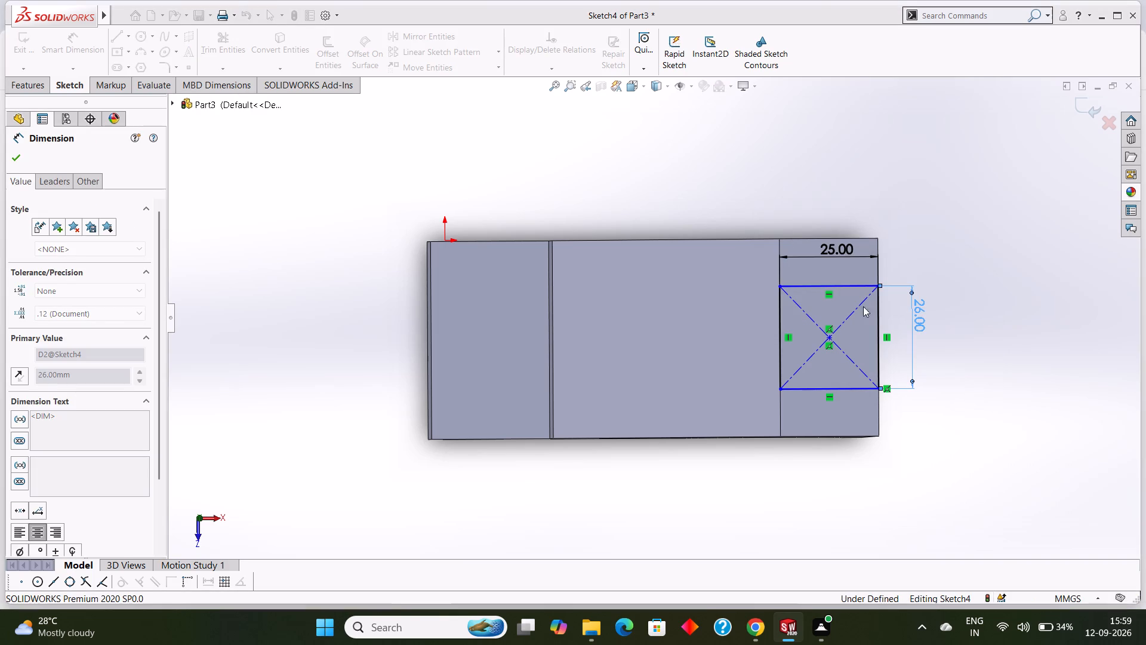
Extrude-cut the dimensioned high-end rectangle to a blind depth of 20 mm down into the part.
click(21, 155)
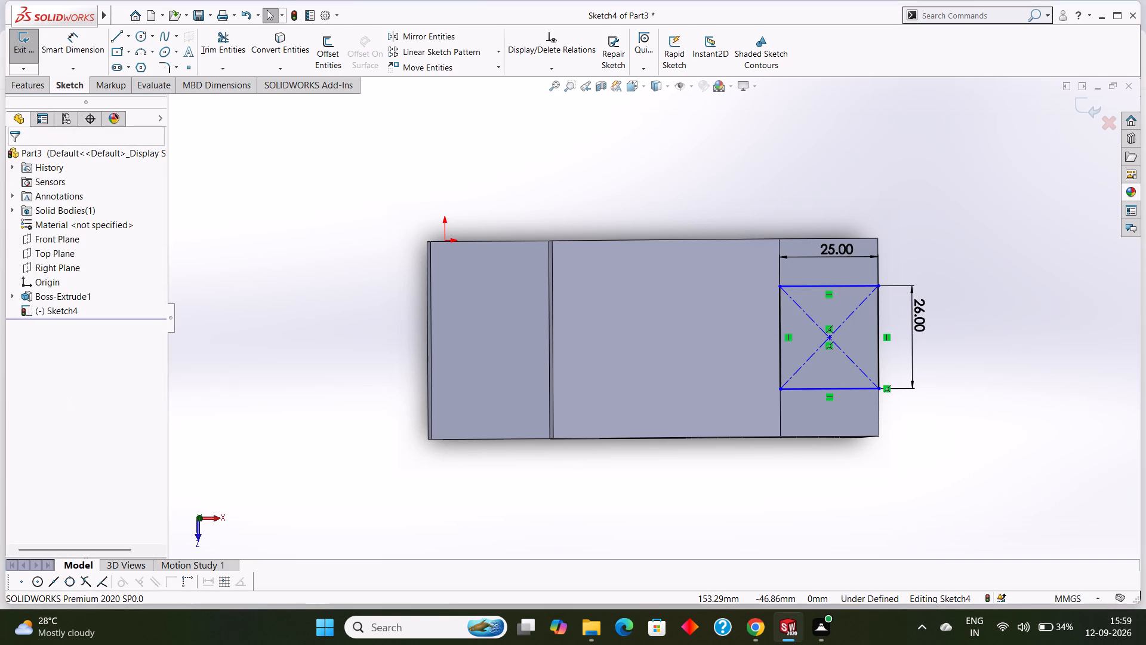
click(19, 87)
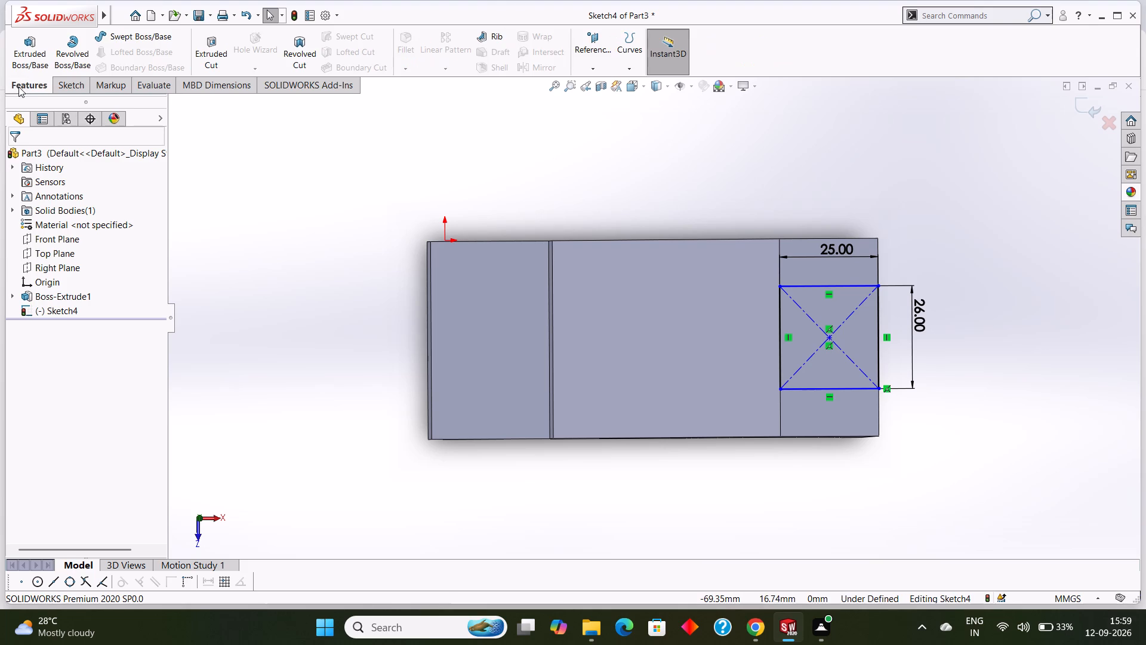
click(211, 60)
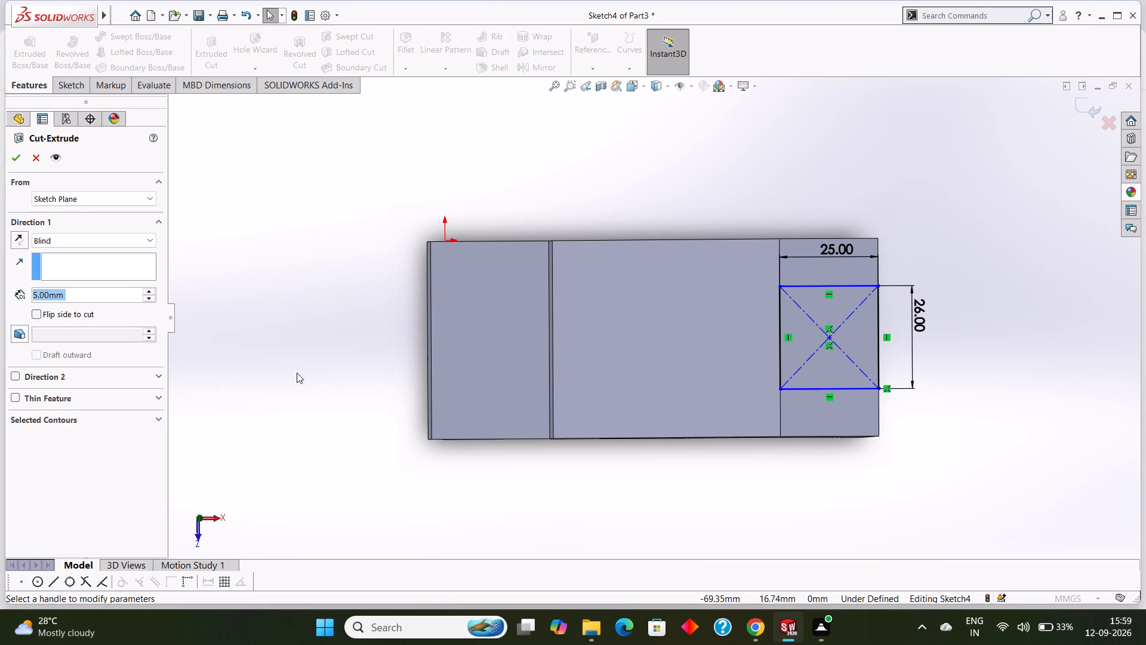
middle_drag(380, 455, 385, 205)
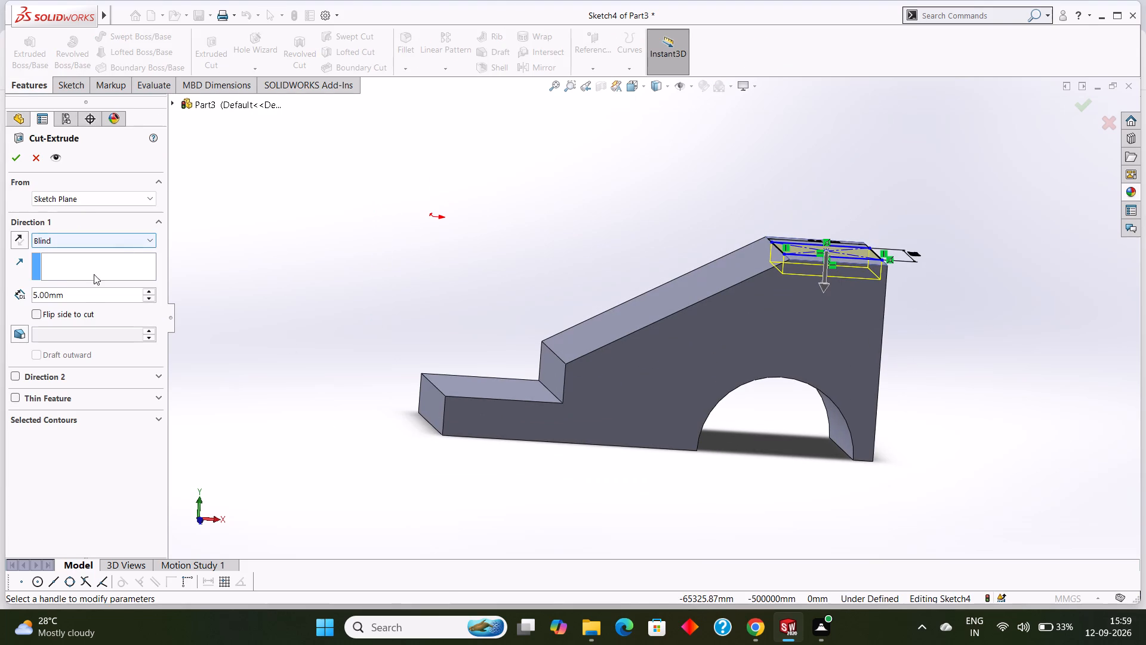
drag(89, 291, 0, 293)
text(20)
key(Return)
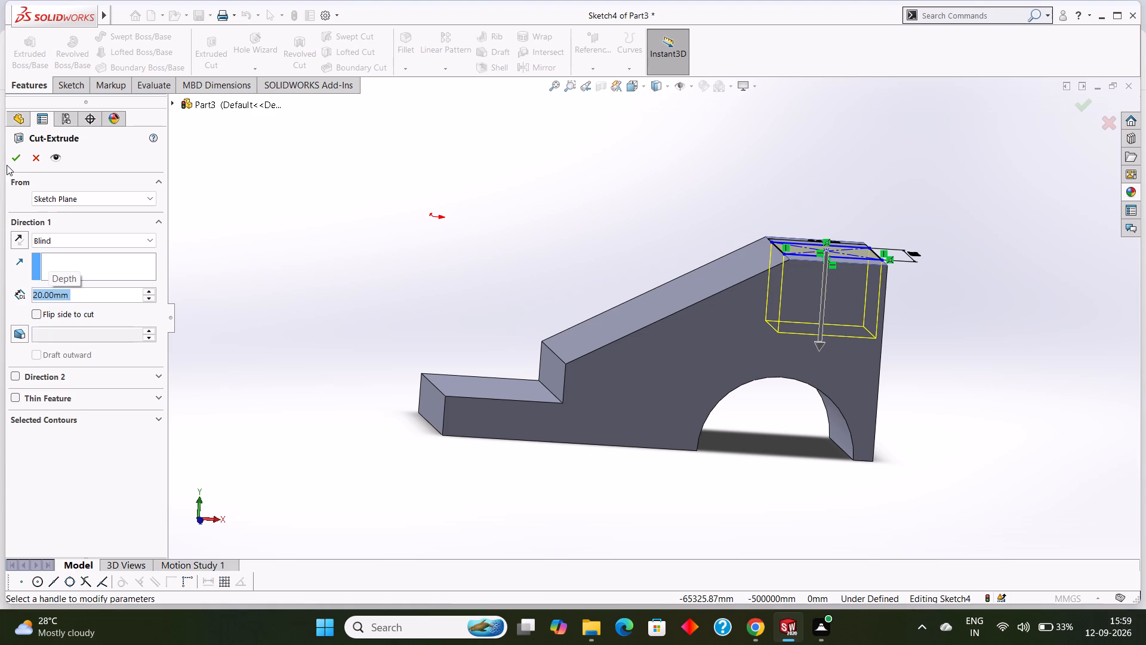
click(14, 159)
Examine the new notch and the adjoining sloped face from several angles.
click(454, 171)
middle_drag(574, 180, 569, 287)
click(701, 285)
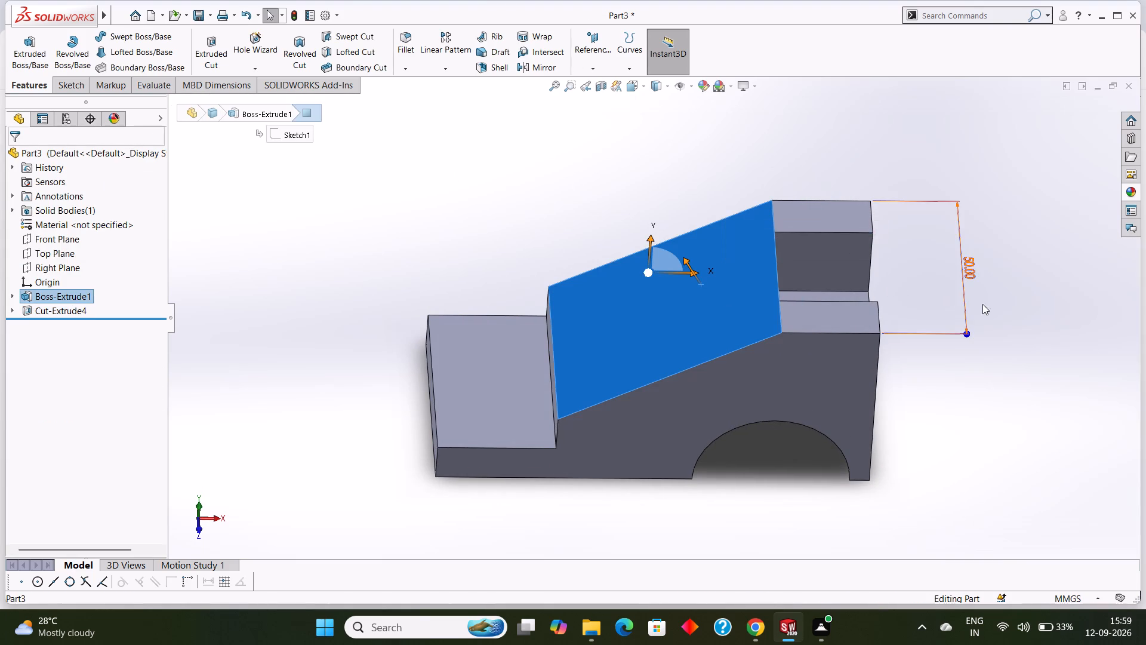
drag(954, 457, 960, 432)
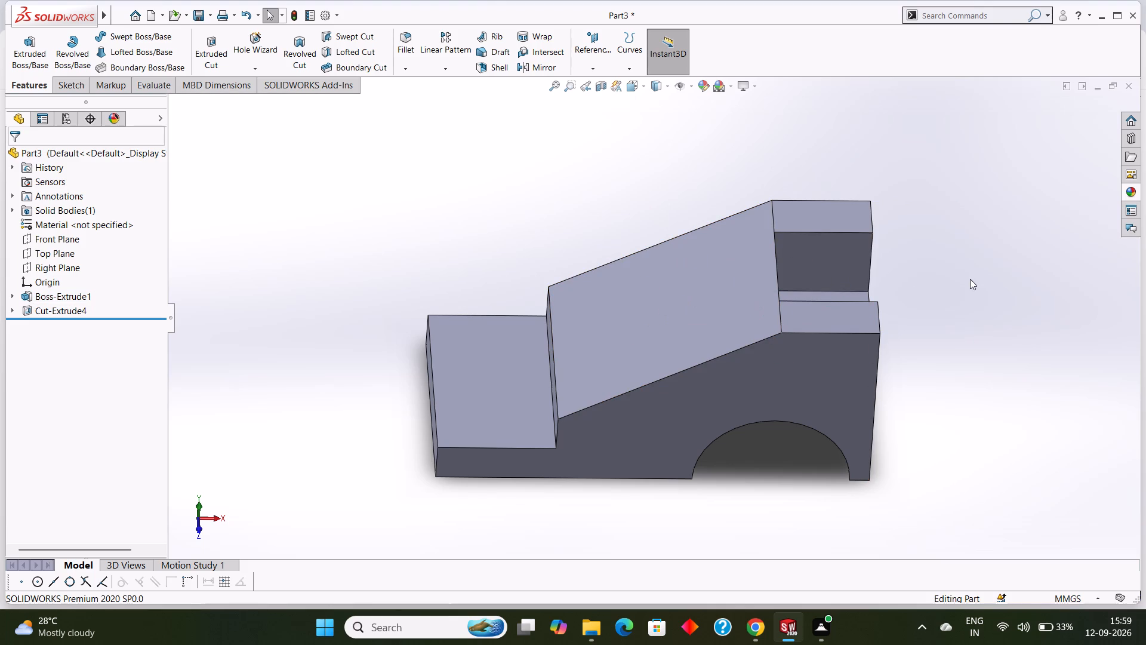
middle_drag(970, 279, 898, 299)
click(709, 296)
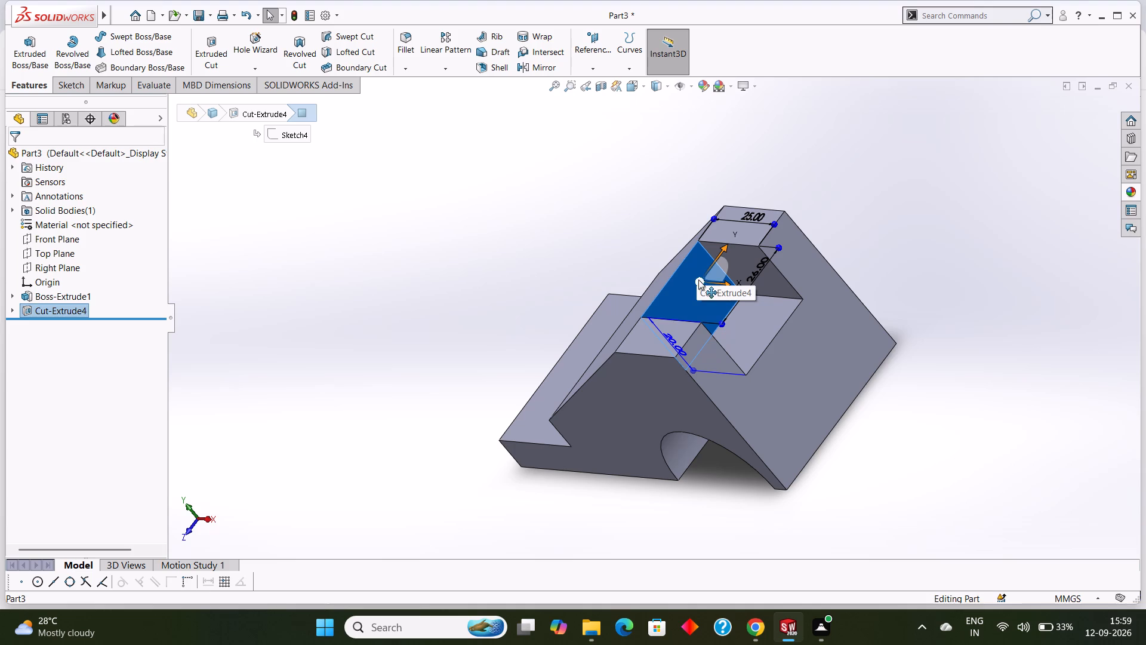
middle_drag(1008, 416, 935, 432)
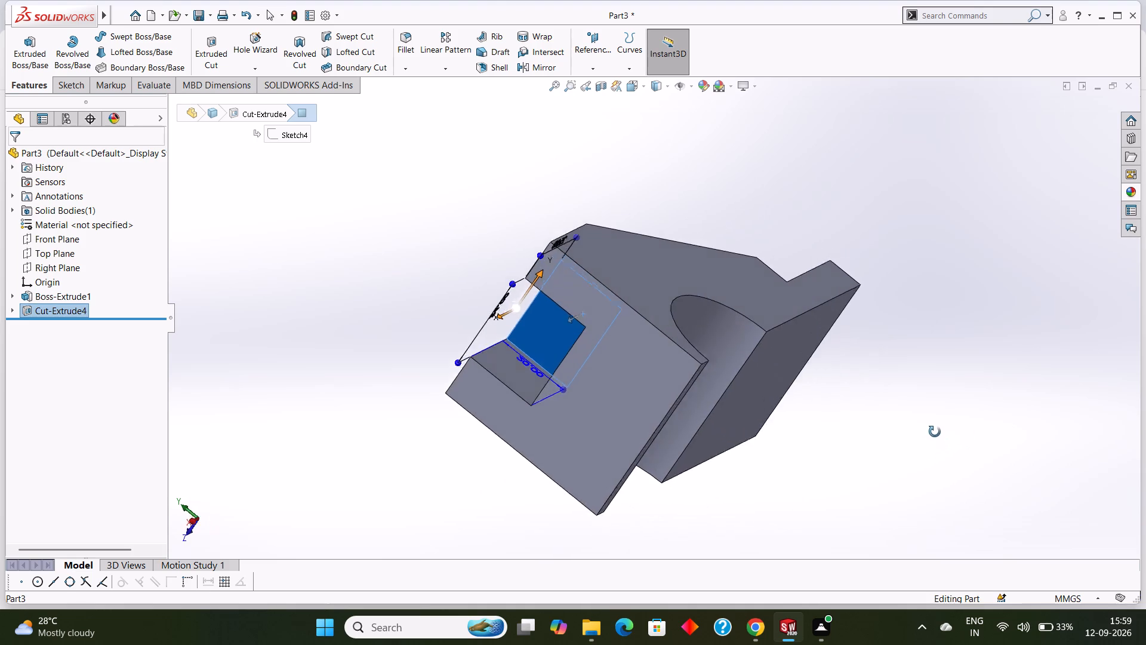
middle_drag(935, 432, 972, 459)
key(Escape)
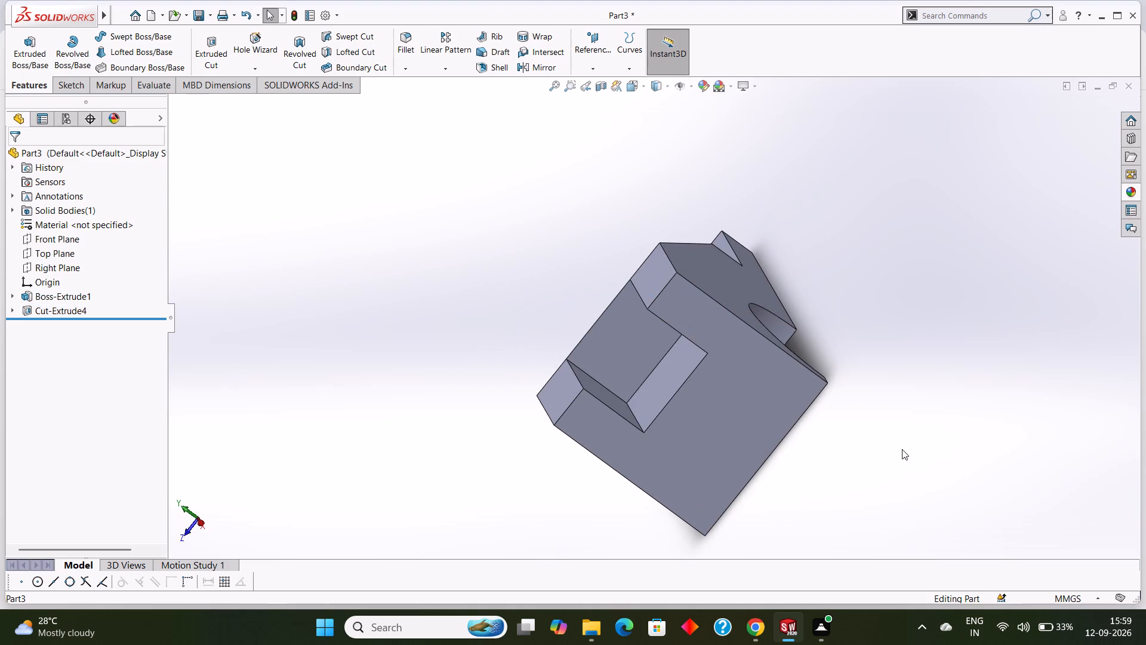
key(Escape)
Start a new sketch on the notch's inner end wall, with the view normal to it.
click(630, 337)
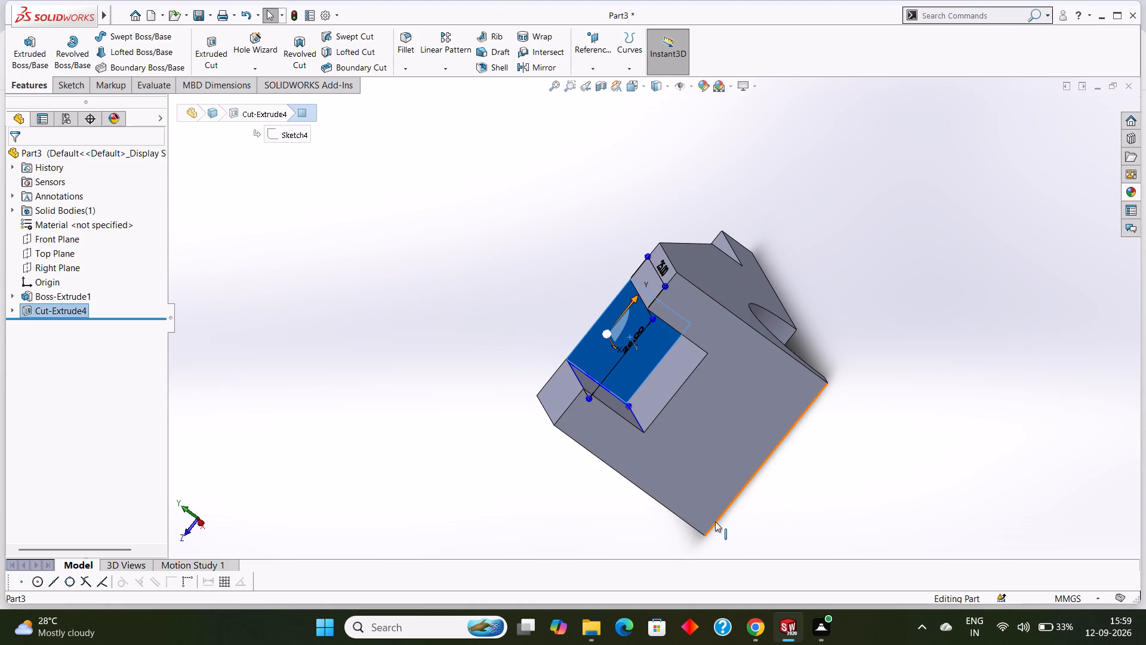
key(ctrl+8)
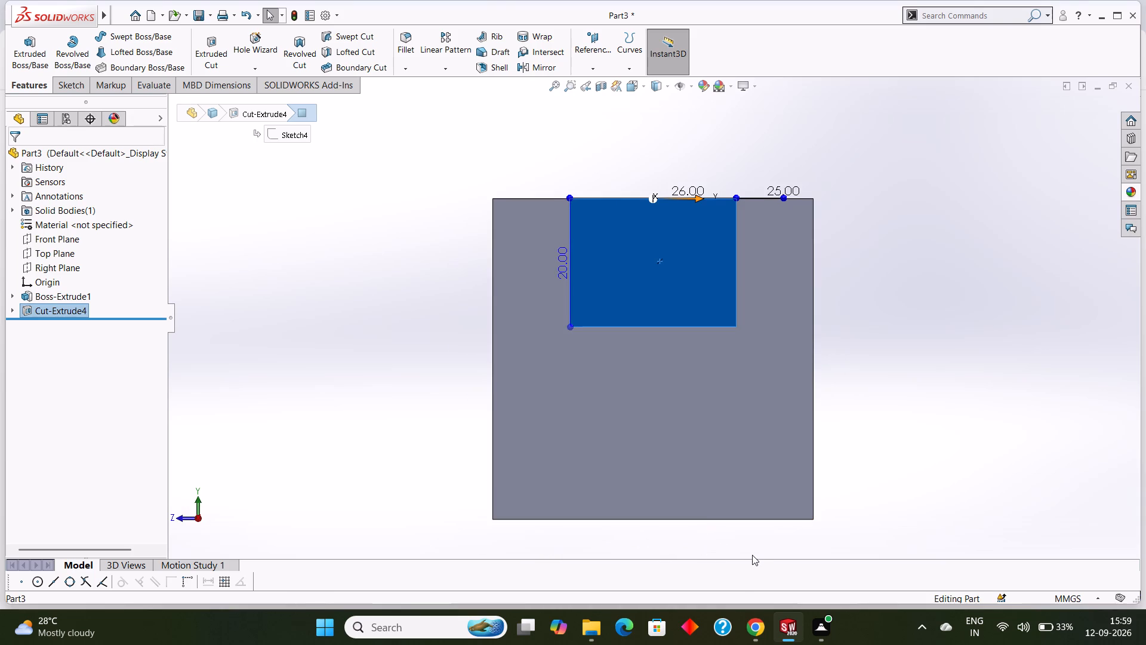
key(Escape)
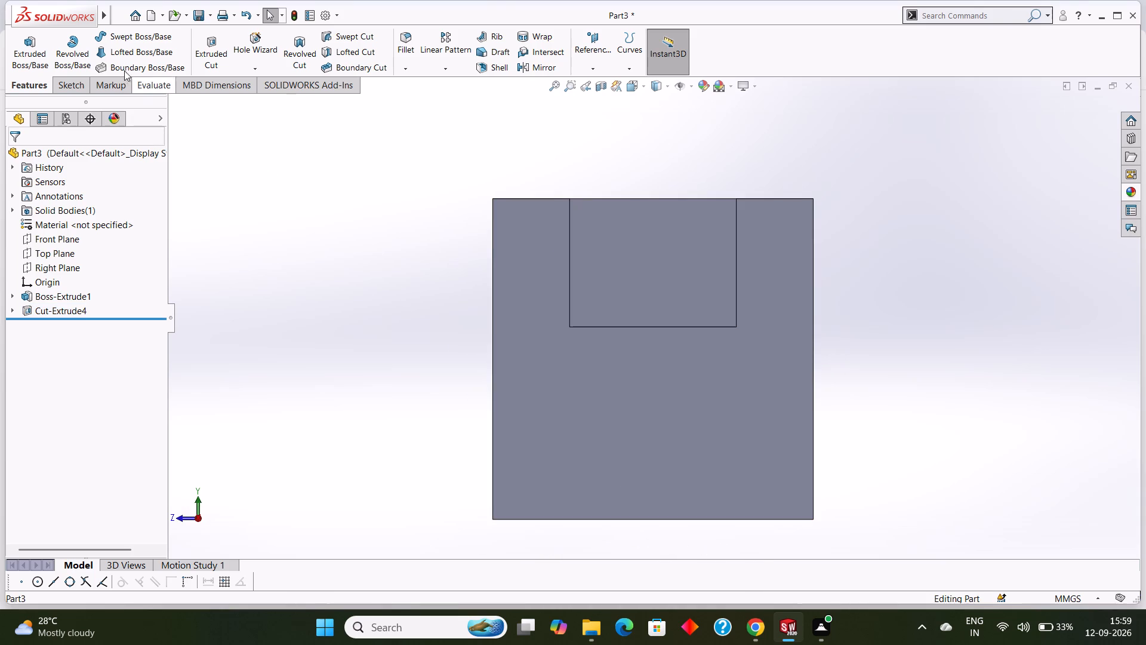
right_click(648, 245)
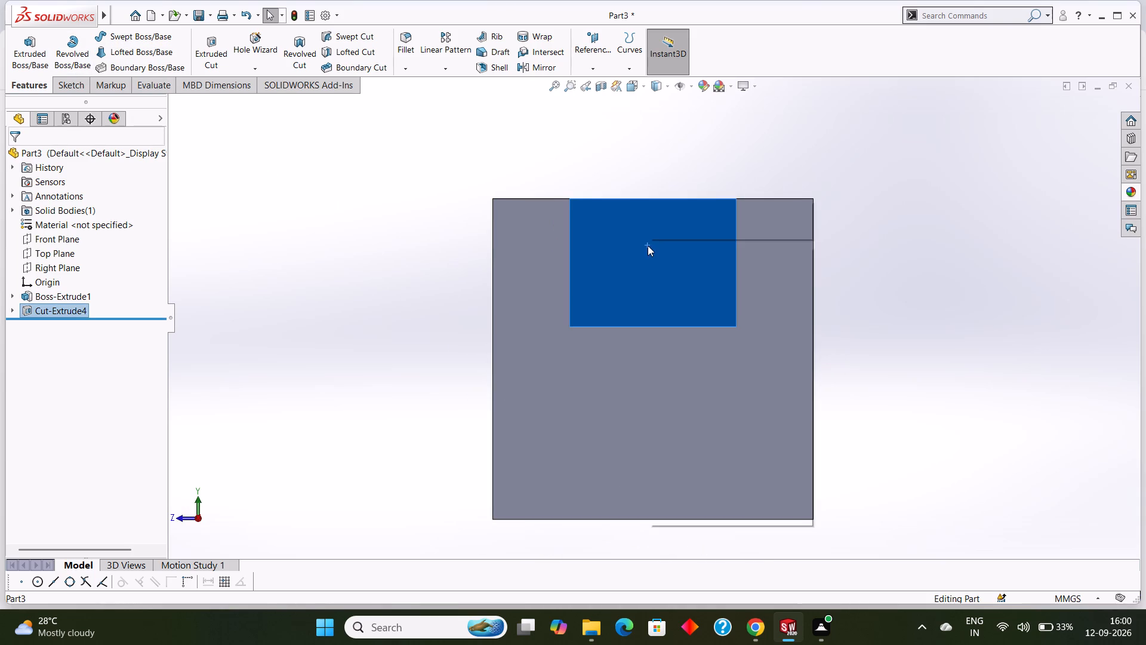
click(671, 225)
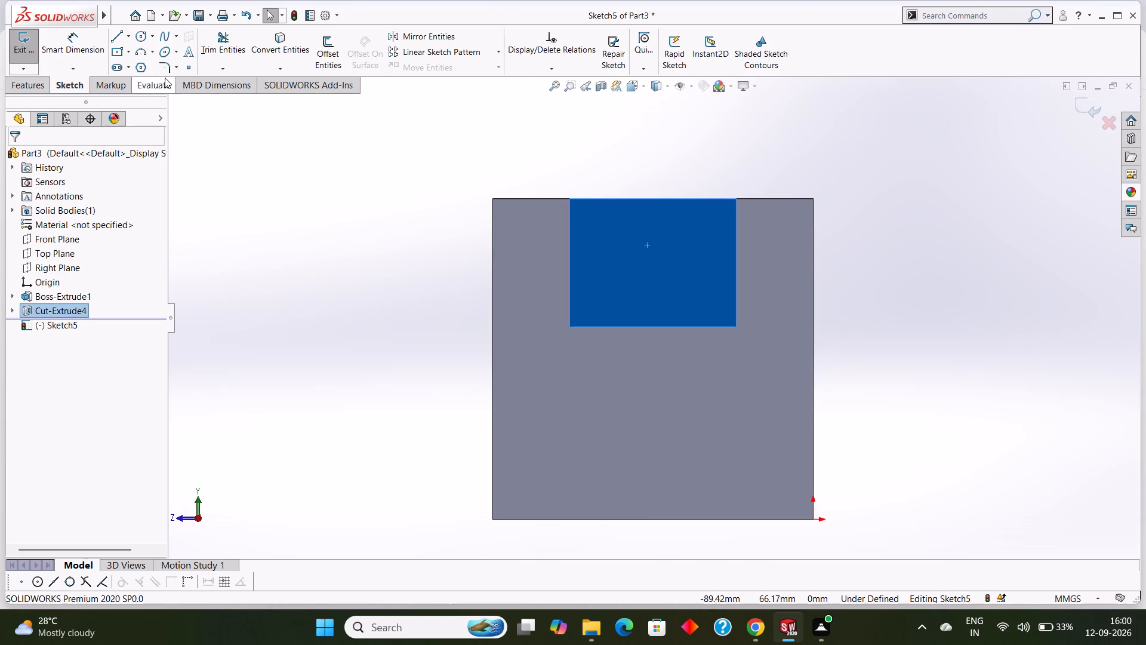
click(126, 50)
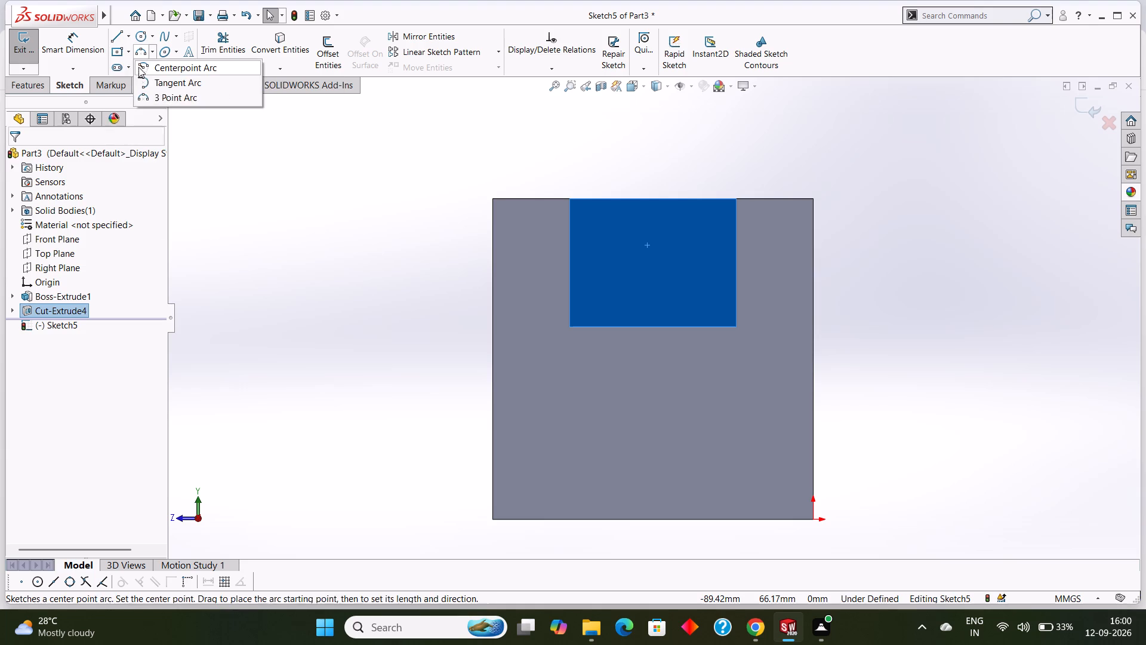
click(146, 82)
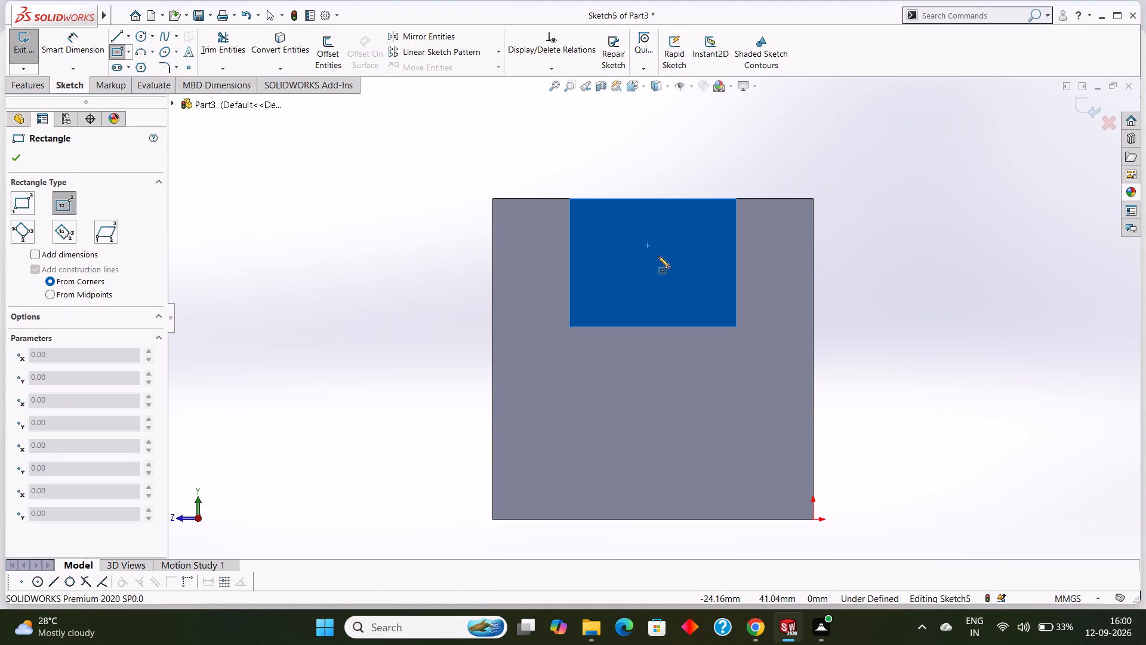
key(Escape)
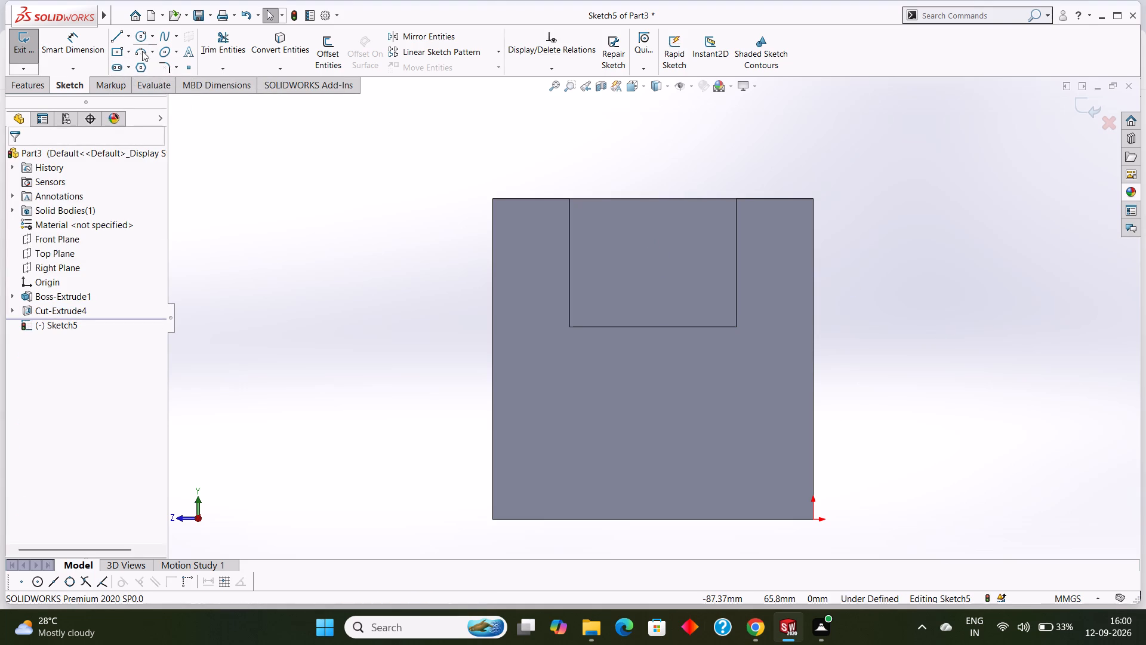
Sketch a center rectangle covering the notch's whole inner end wall, 26 mm wide and 20 mm high.
click(128, 52)
click(135, 81)
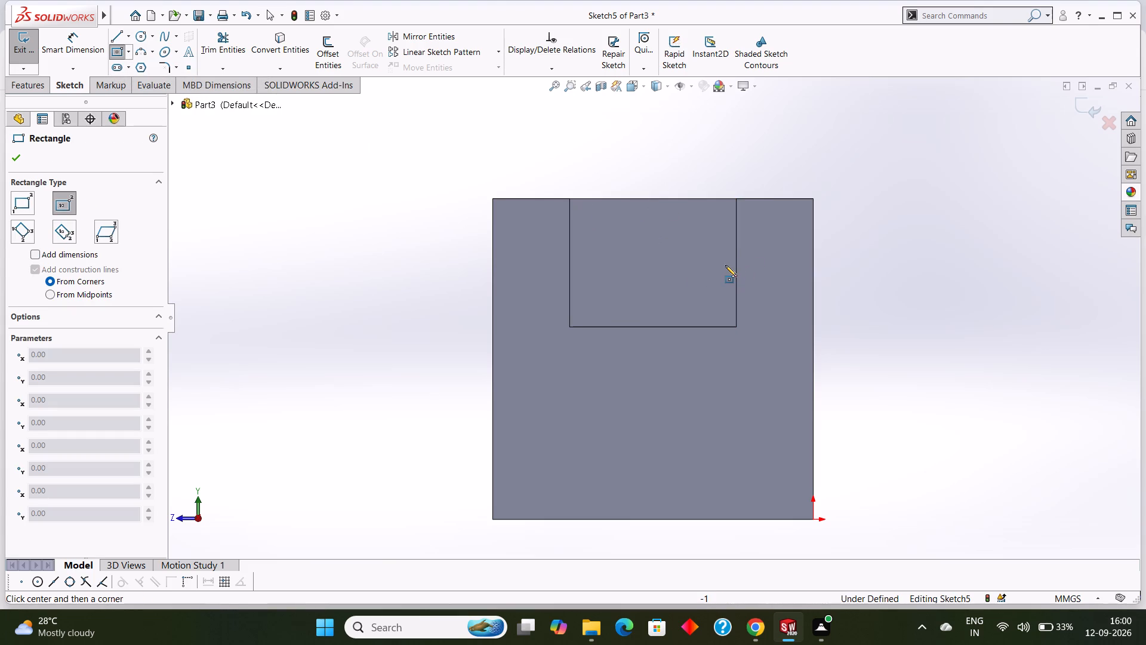
click(655, 266)
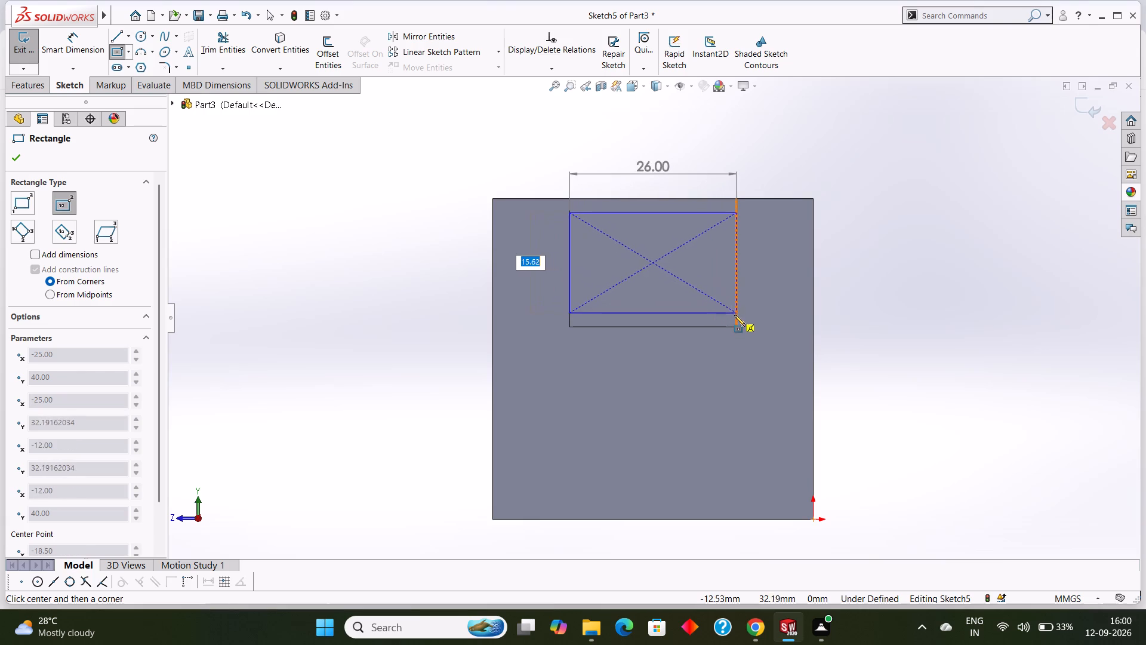
click(735, 327)
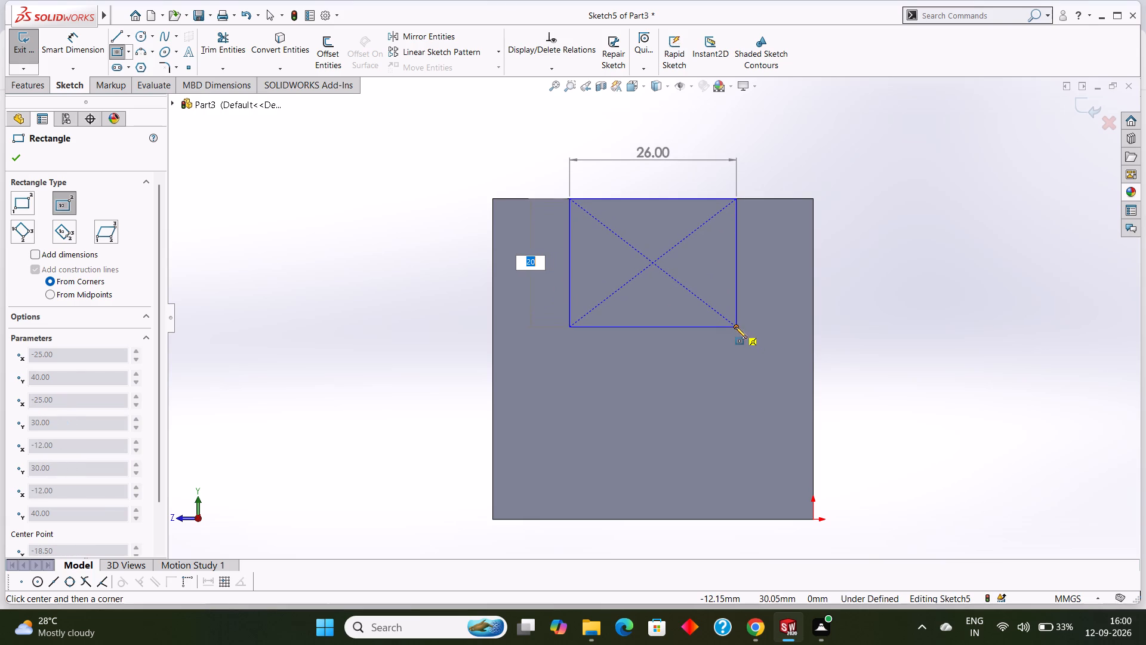
click(19, 164)
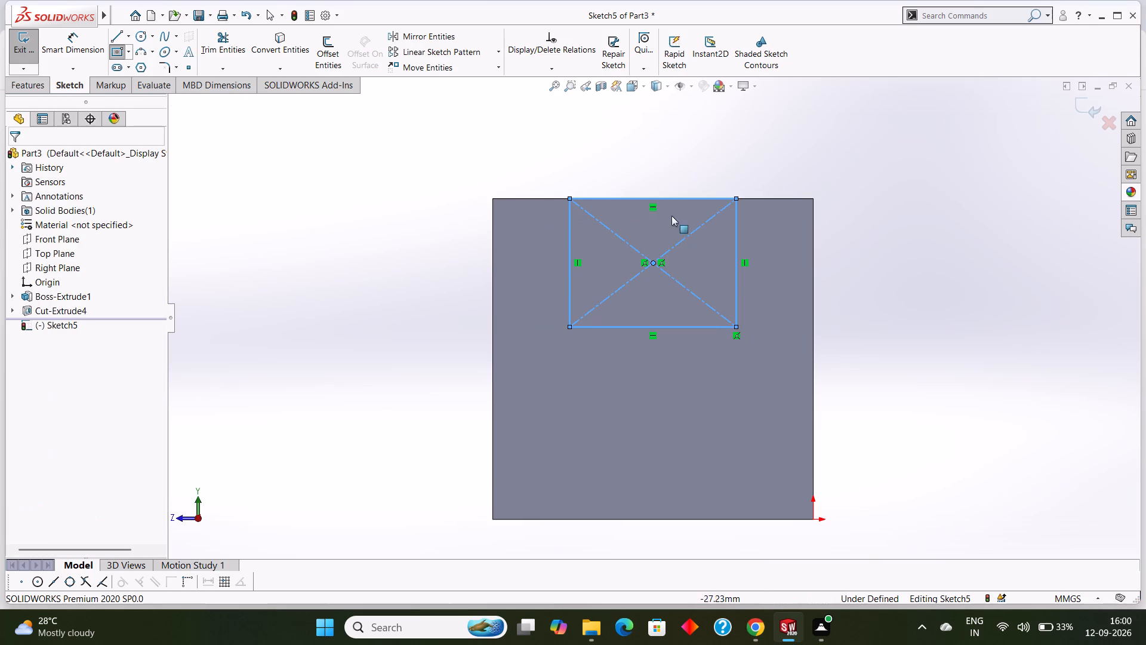
Extrude-cut the end-wall rectangle with the Through All end condition, extending the slot through the sloped section.
middle_drag(901, 202, 907, 352)
scroll(905, 354, up, 1)
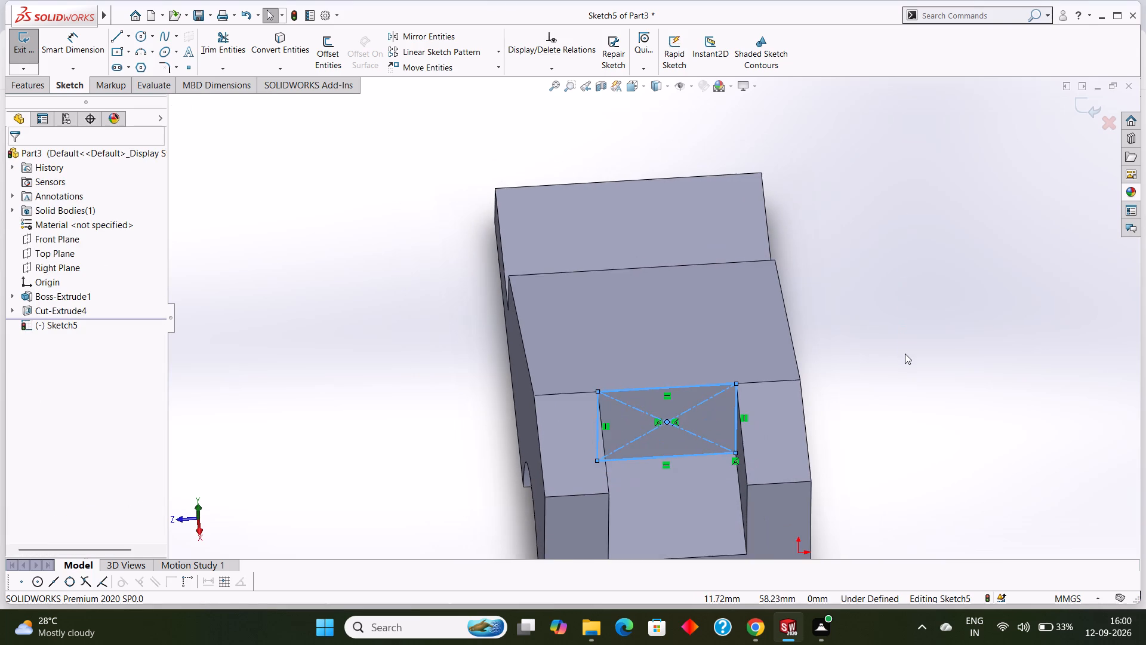
scroll(905, 354, up, 1)
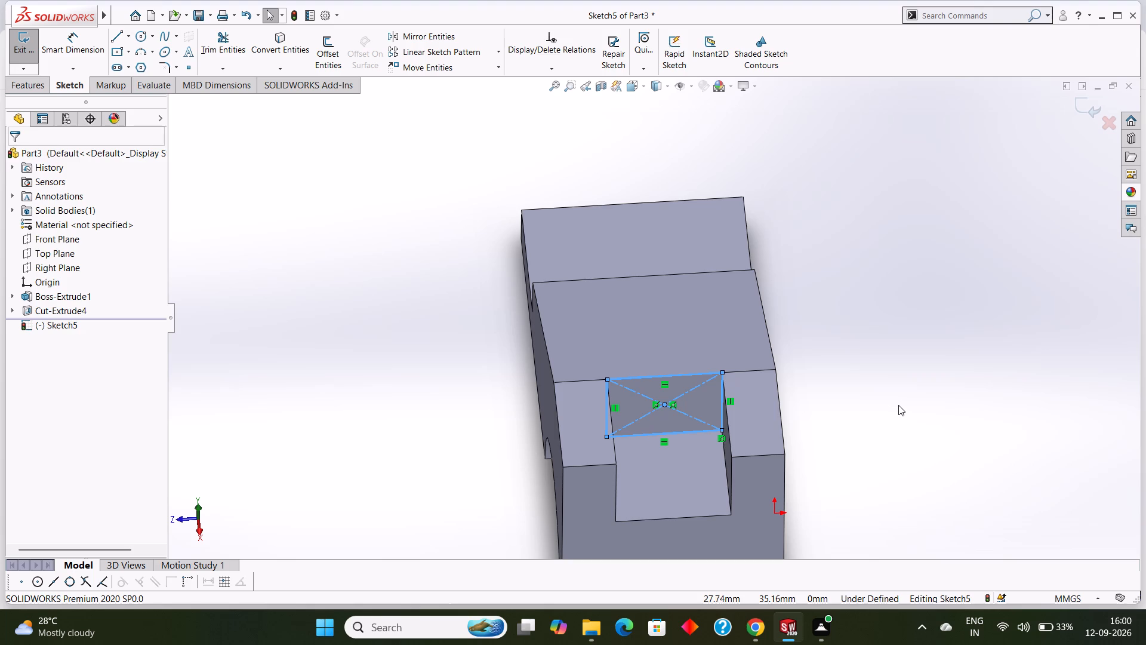
middle_drag(900, 405, 939, 398)
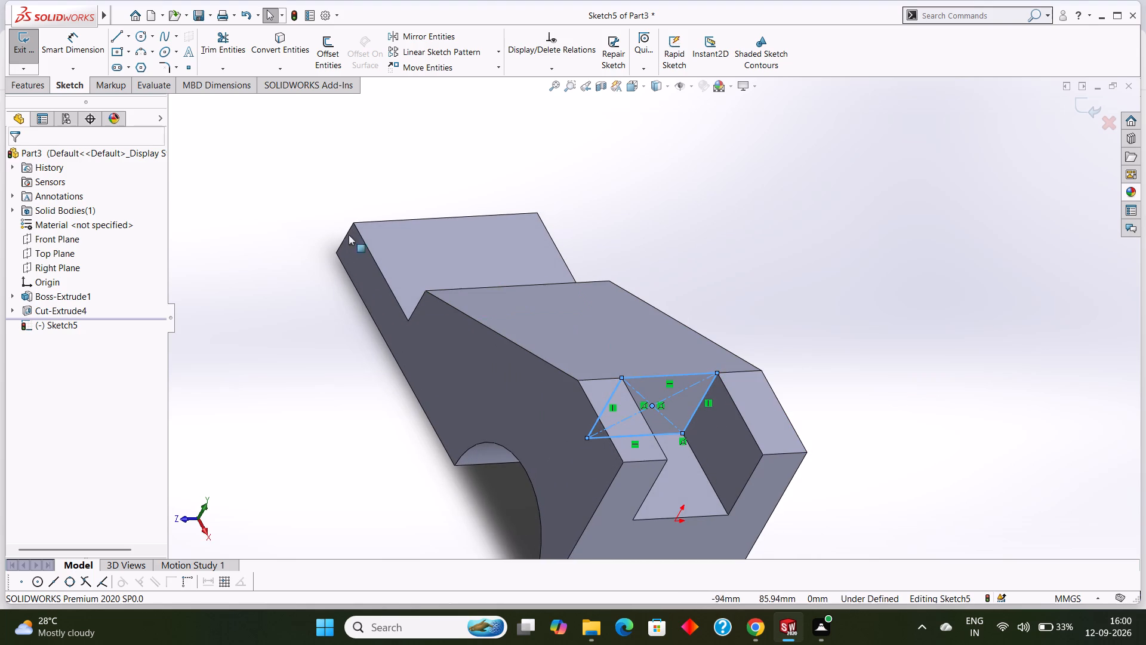
click(32, 81)
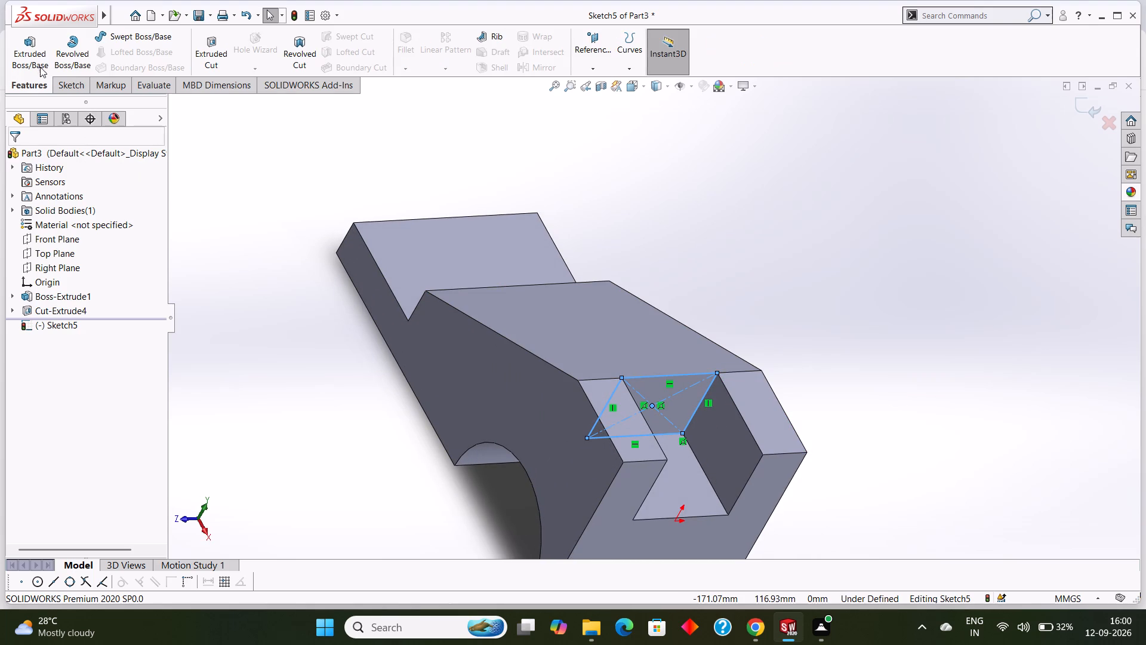
click(225, 45)
scroll(1016, 225, up, 1)
middle_drag(1016, 225, 1083, 331)
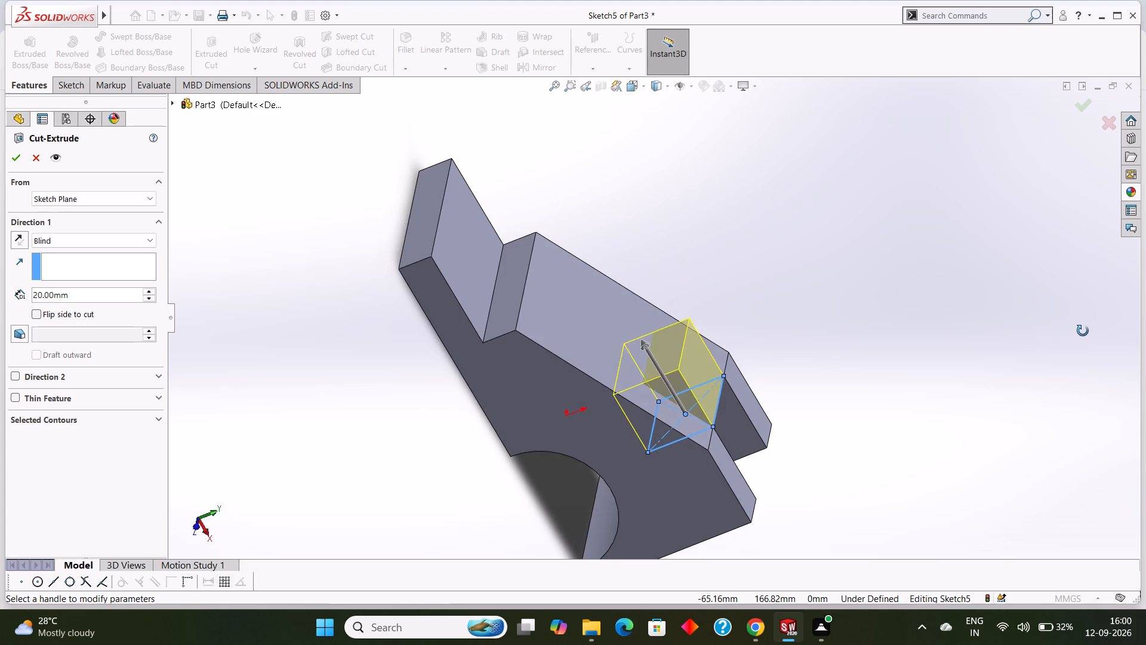
middle_drag(1083, 331, 1053, 287)
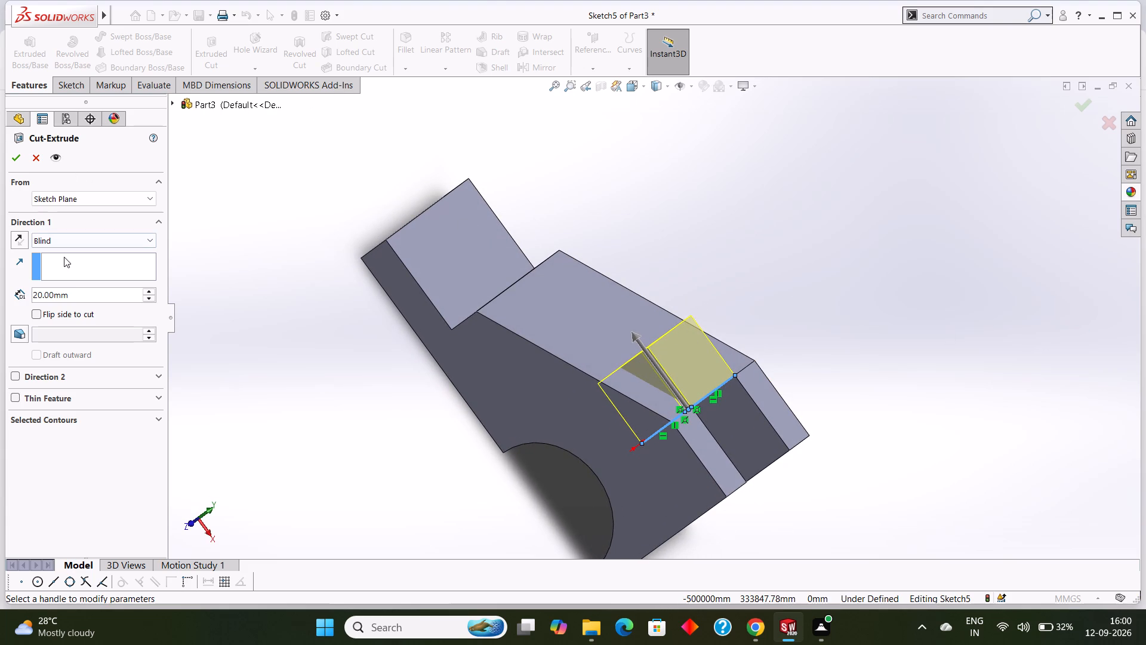
click(79, 292)
drag(122, 301, 0, 288)
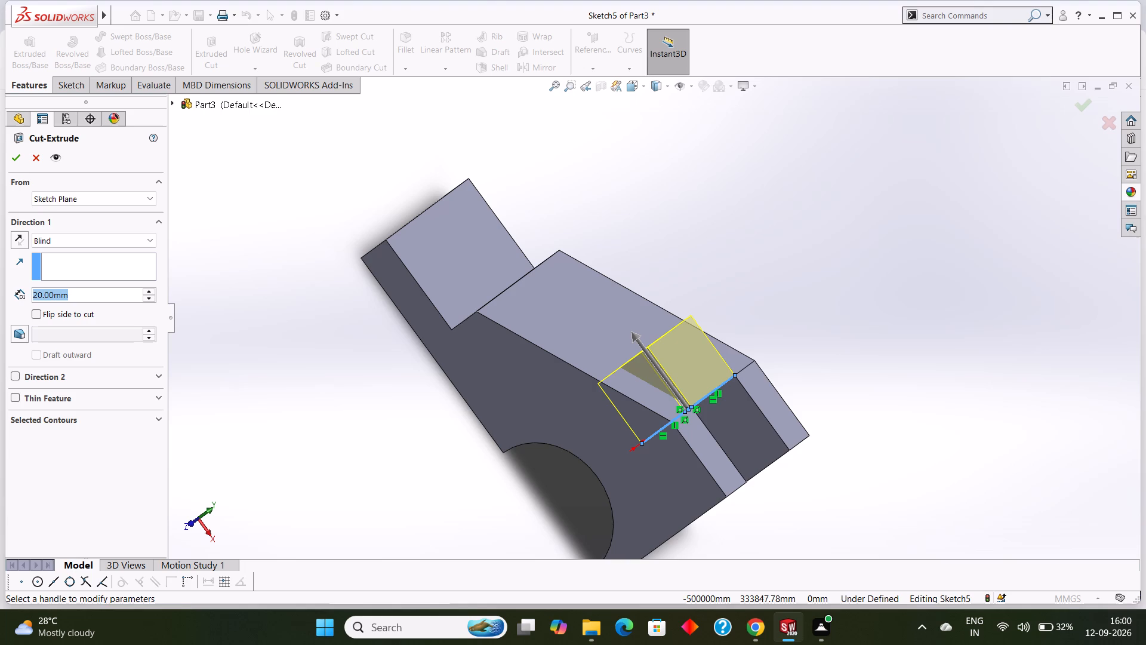
drag(0, 288, 0, 287)
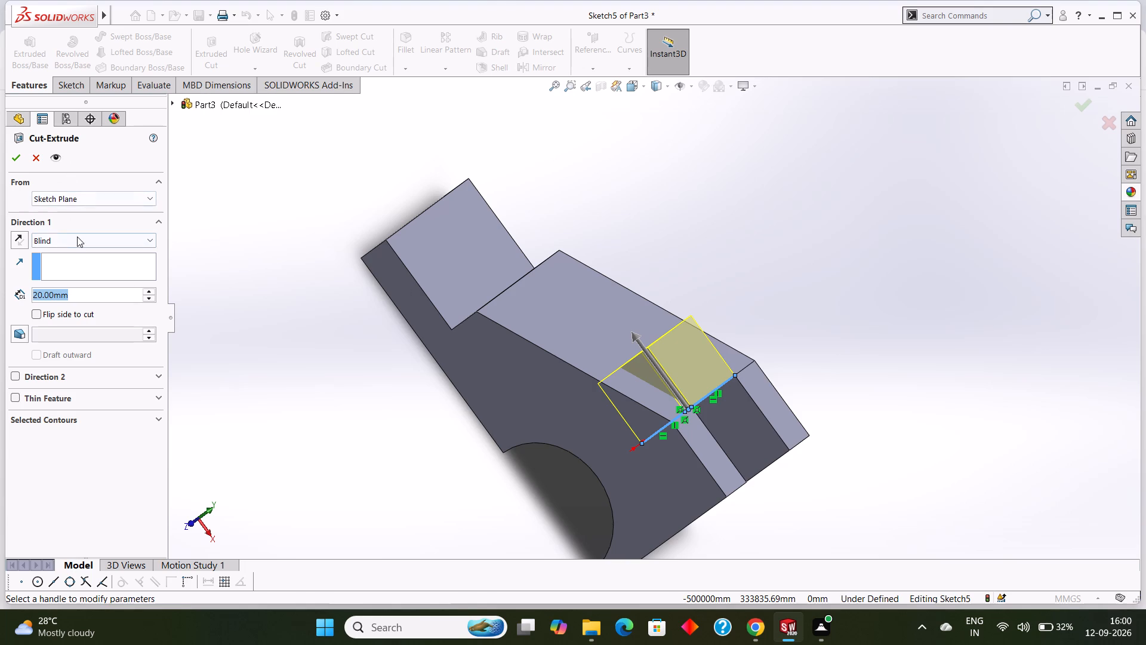
click(78, 236)
click(78, 261)
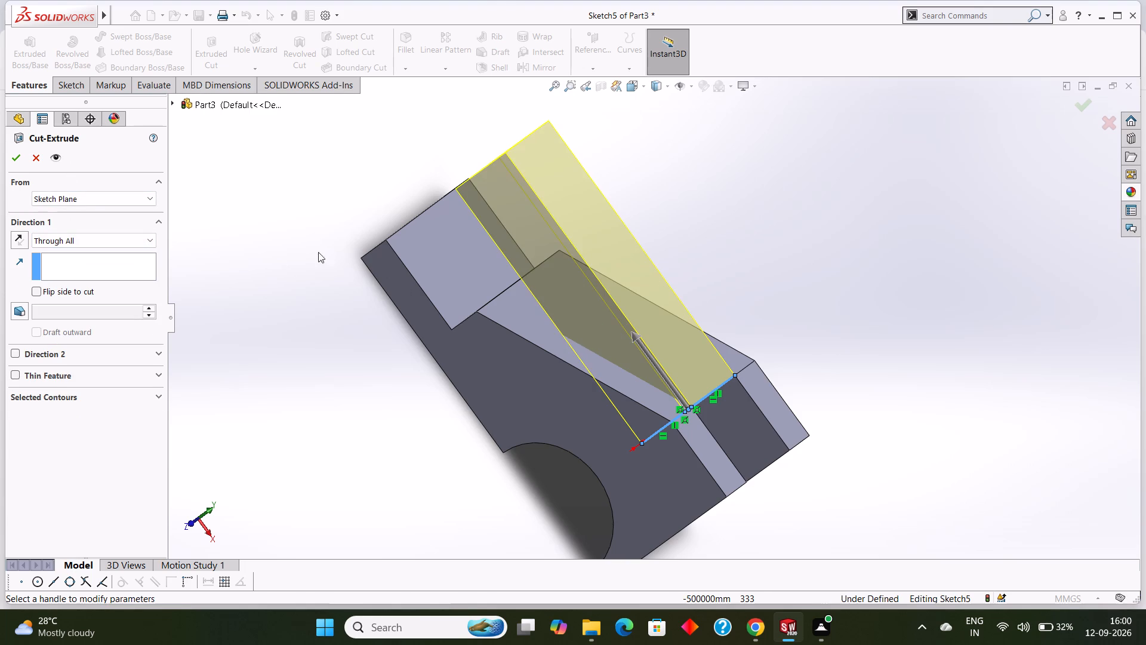
click(17, 158)
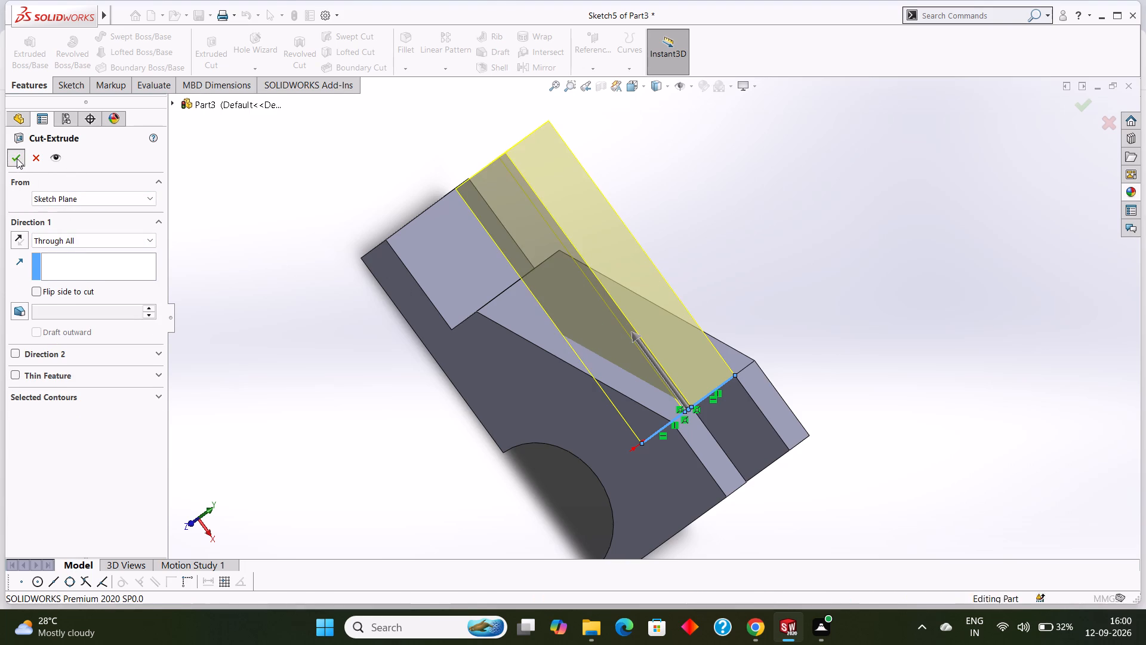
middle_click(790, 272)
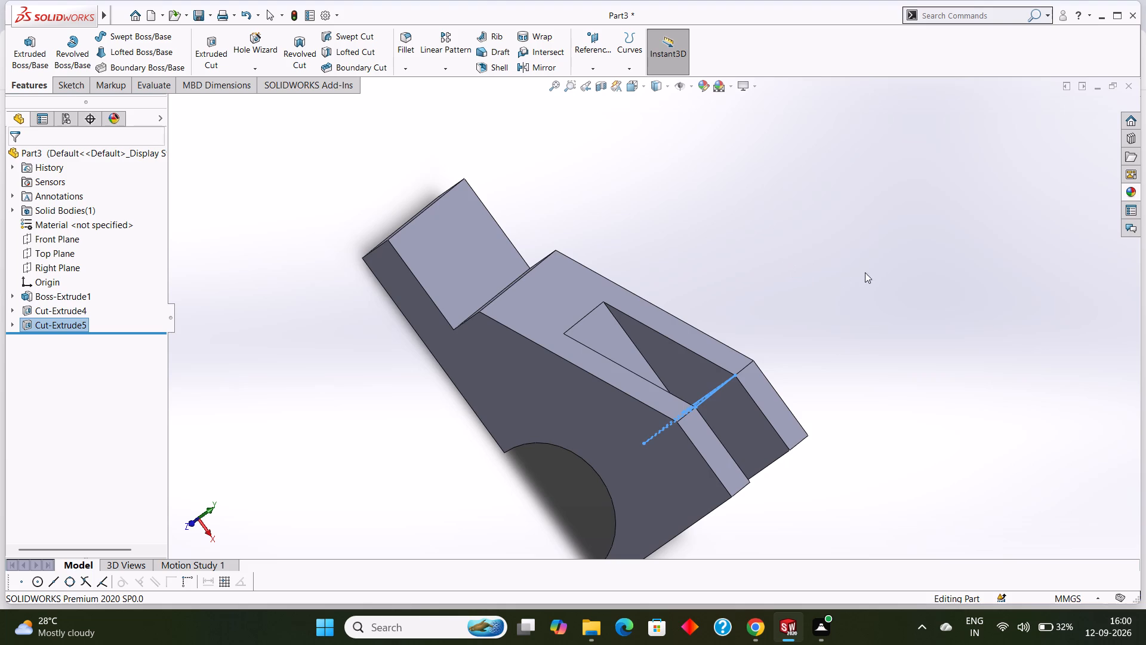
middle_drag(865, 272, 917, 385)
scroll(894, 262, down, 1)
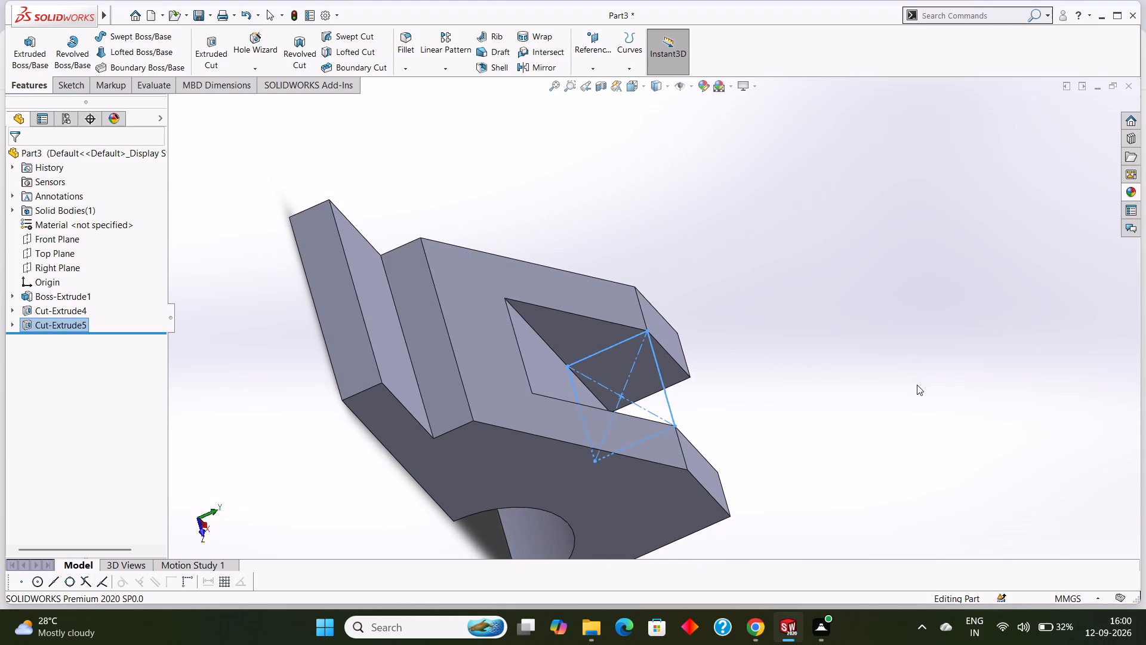
Examine the extended slot, the sloped section and the whole part from several angles.
middle_drag(917, 385, 918, 383)
middle_drag(956, 360, 894, 294)
click(914, 302)
middle_drag(979, 430, 975, 424)
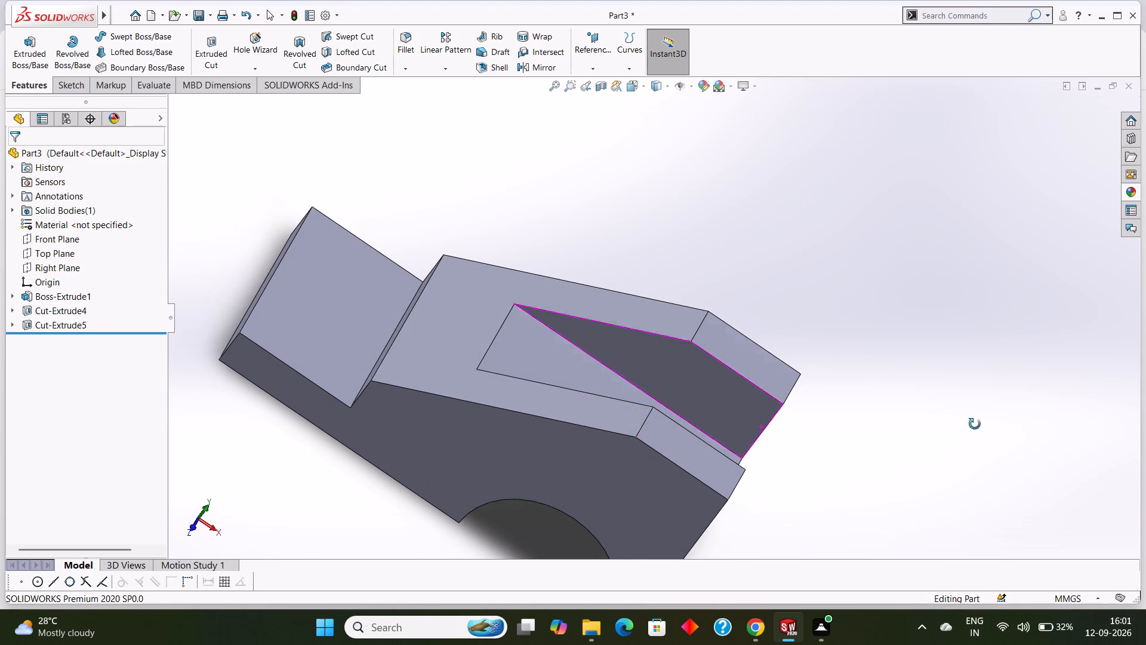
middle_drag(975, 424, 1065, 393)
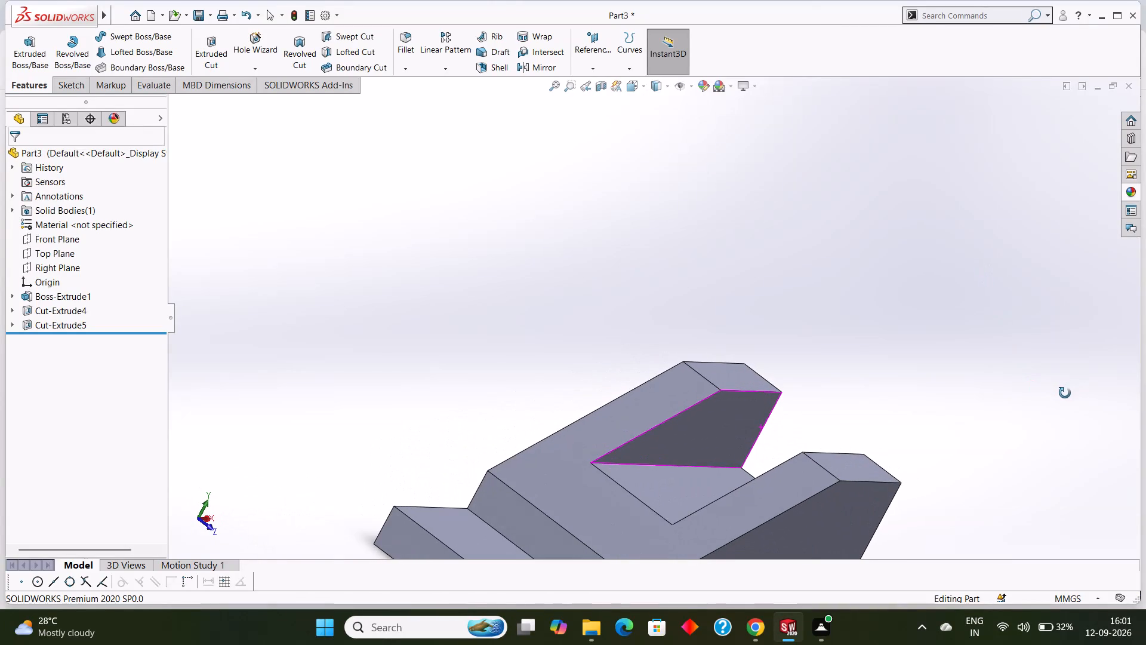
middle_drag(1065, 393, 1064, 392)
scroll(1059, 377, up, 2)
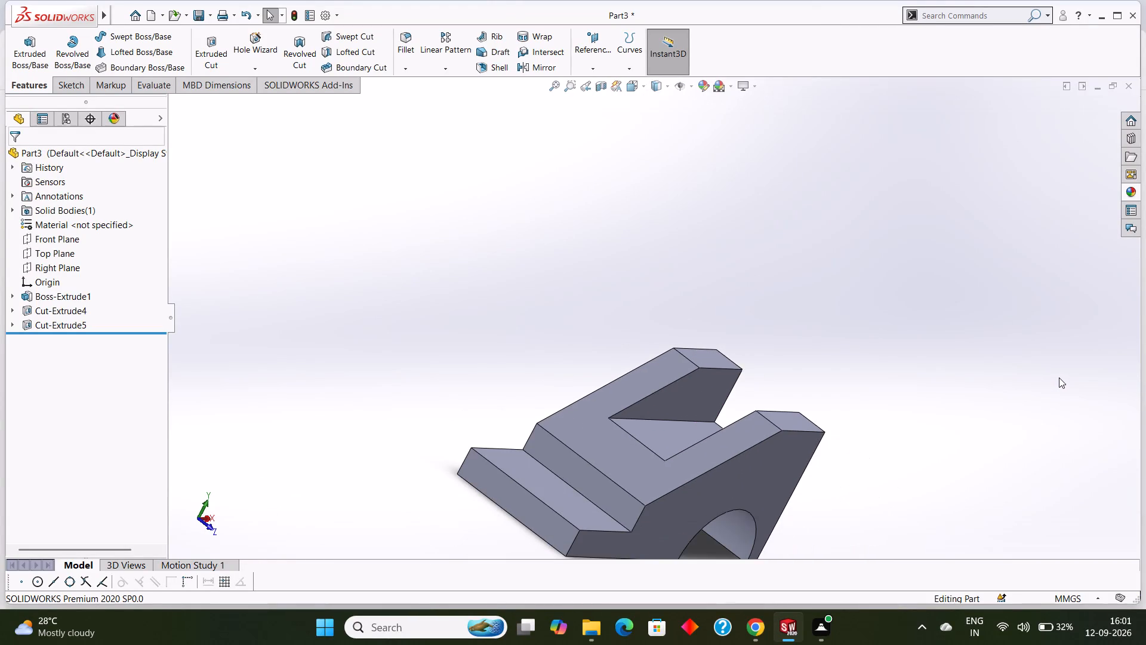
scroll(1059, 377, up, 1)
middle_drag(962, 490, 920, 547)
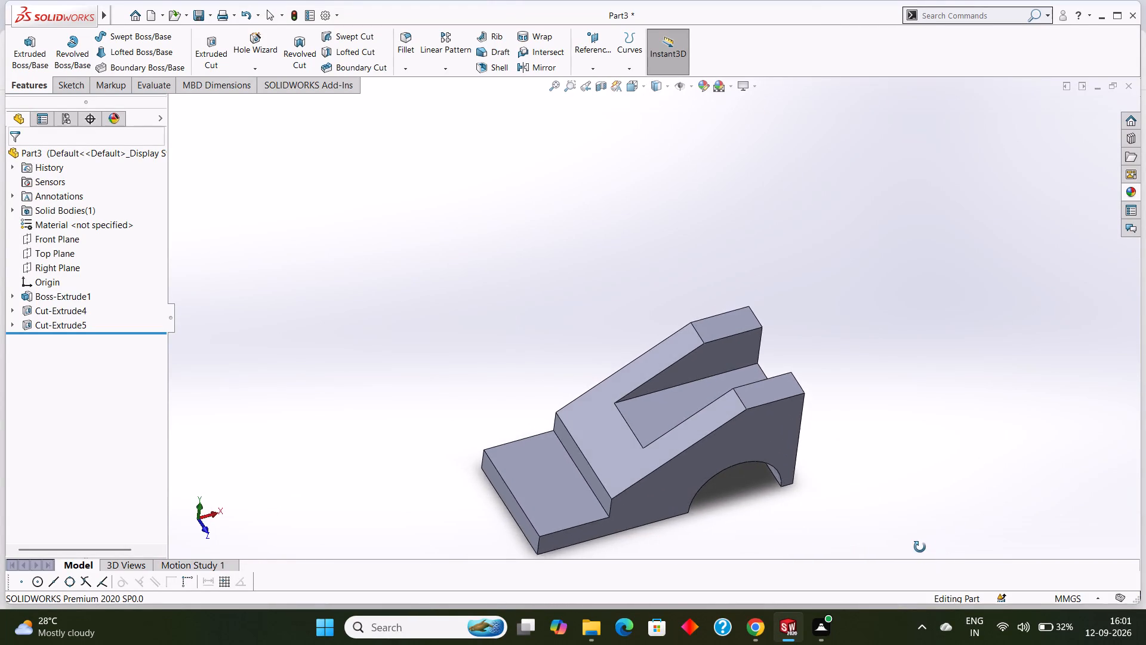
middle_drag(920, 547, 941, 517)
scroll(940, 518, down, 1)
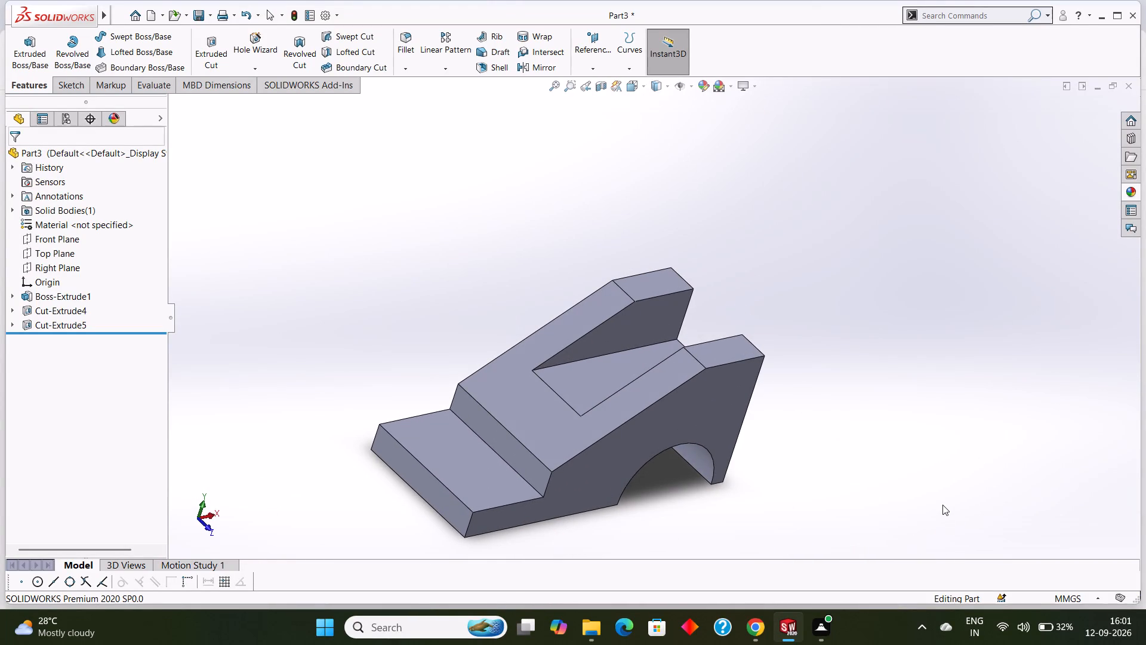
scroll(811, 492, up, 1)
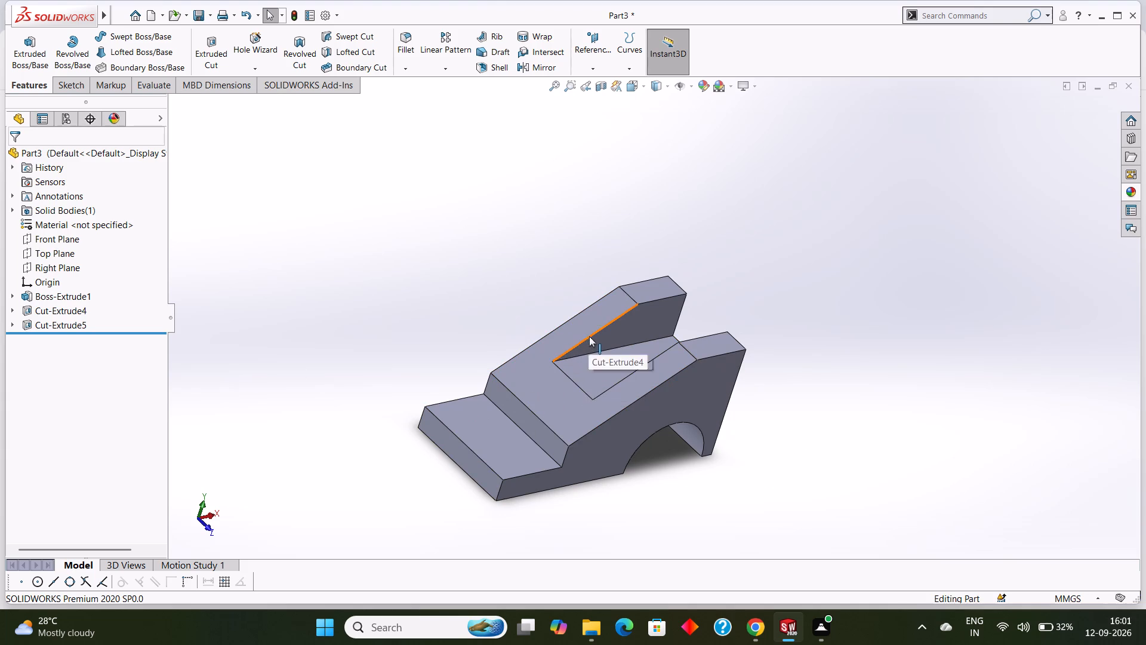
Review the definition and cut preview of the slot's Through All extrude-cut, and leave it without making changes.
click(82, 326)
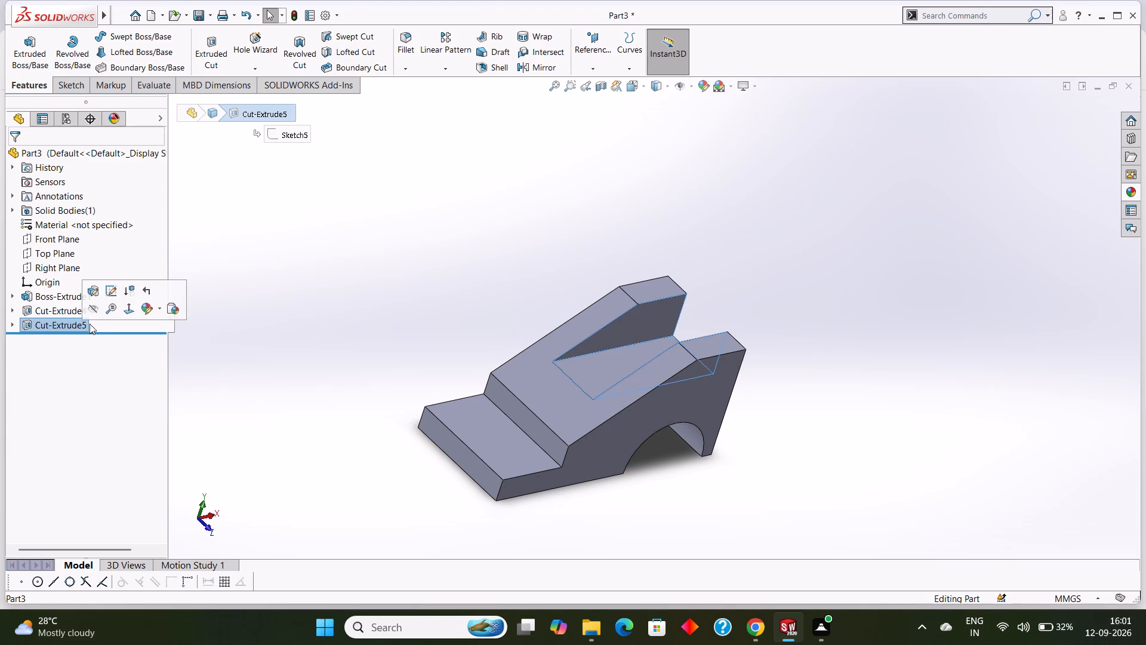
click(99, 291)
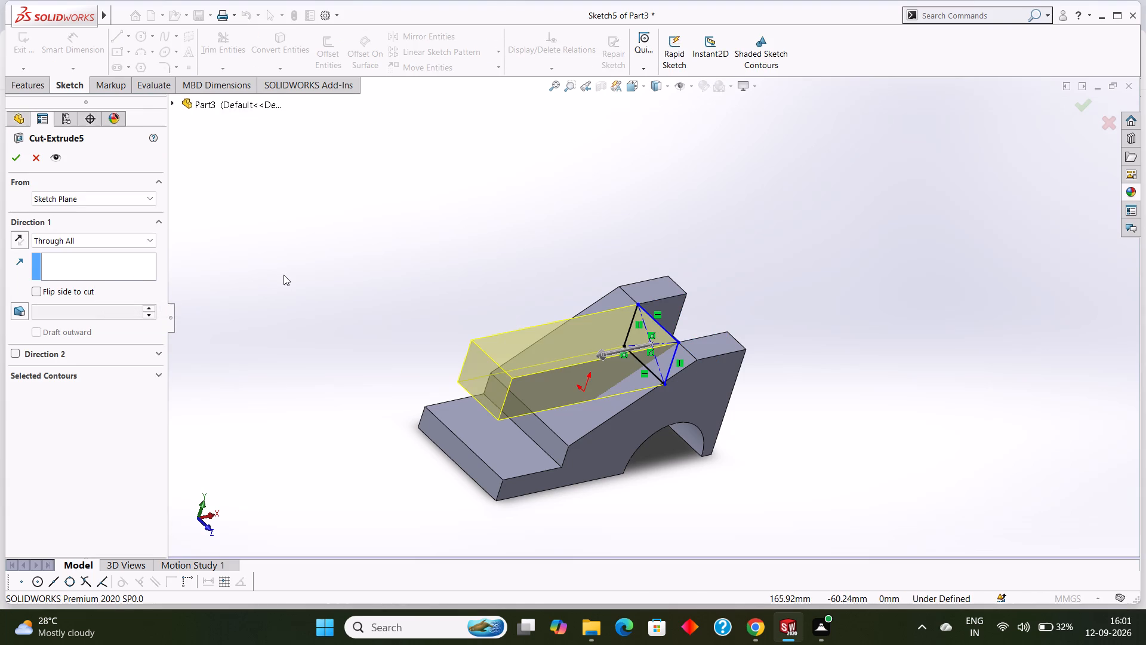
key(Escape)
key(Escape)
scroll(816, 322, up, 1)
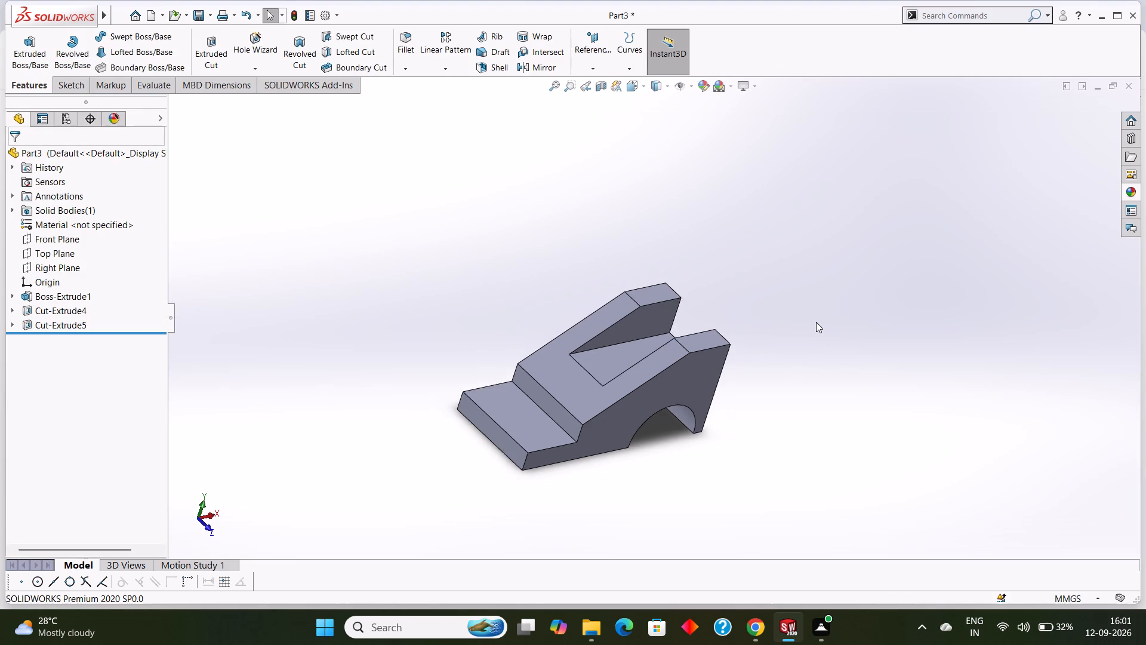
middle_drag(816, 322, 819, 361)
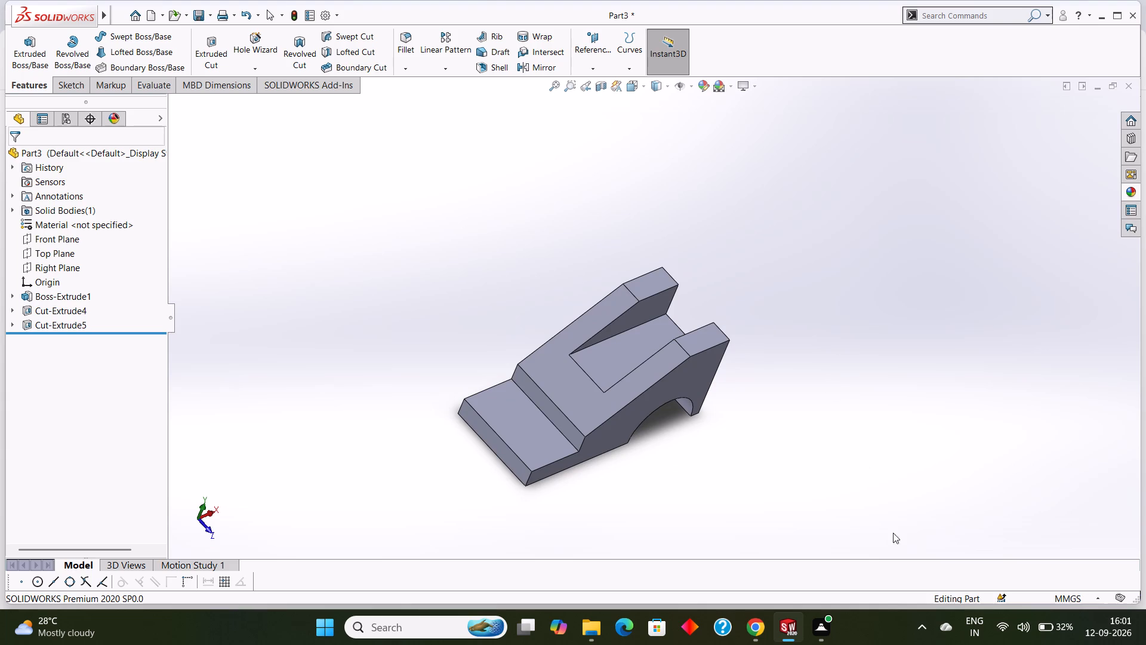
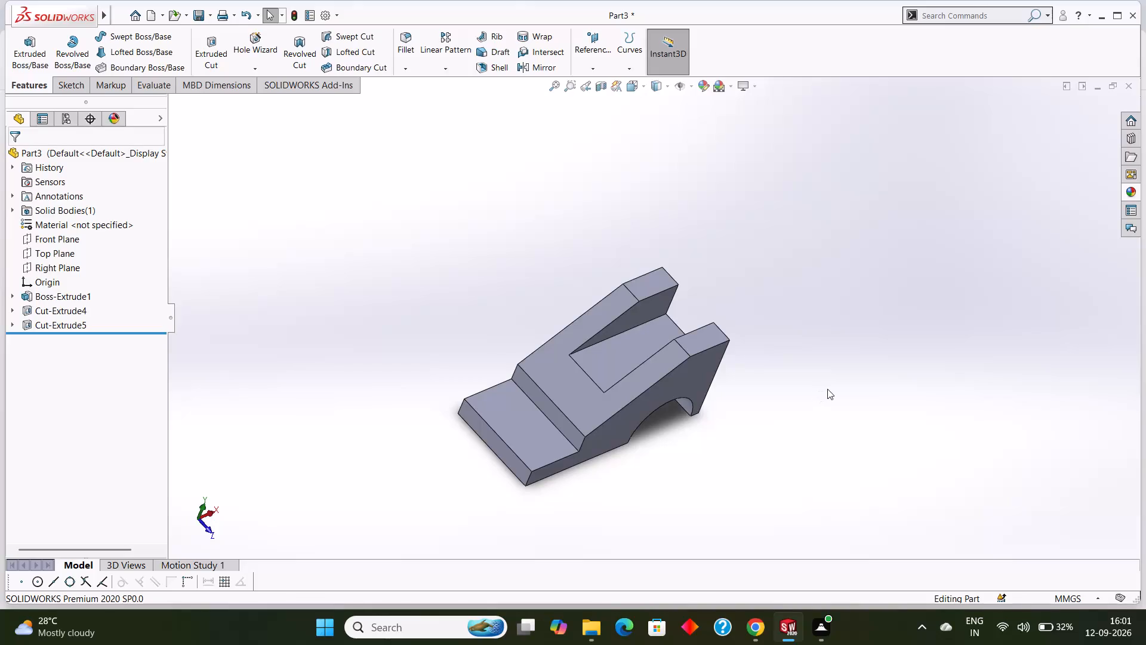
On a new sketch on the low step's top face, draw a 15 mm line along the origin-side edge from the riser corner.
click(525, 422)
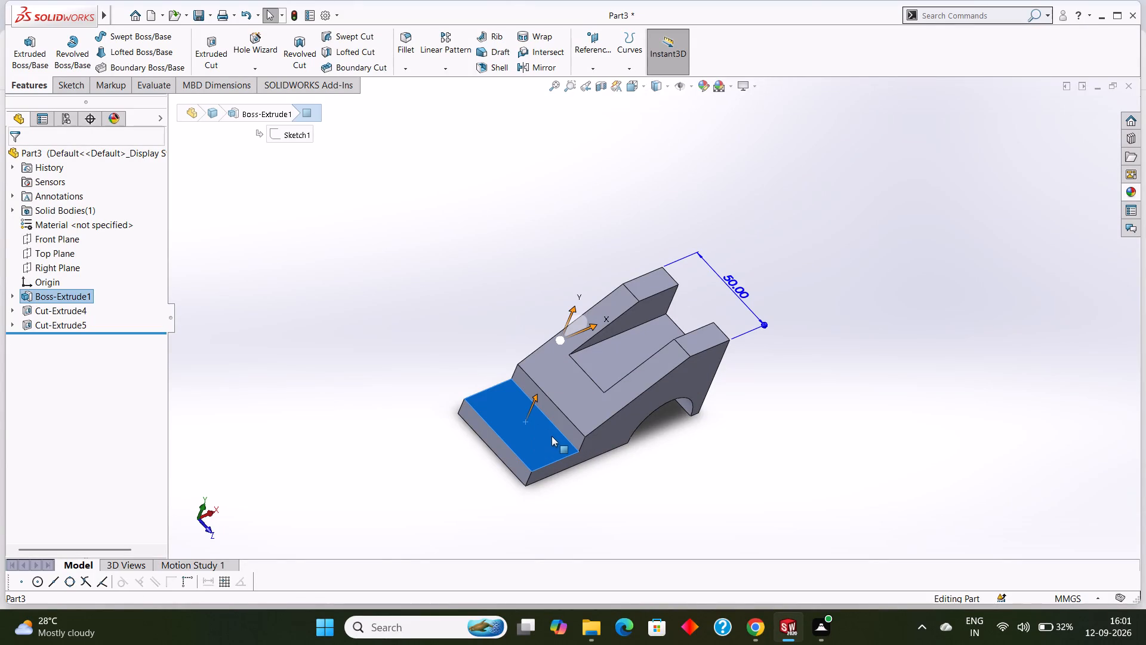
key(ctrl+8)
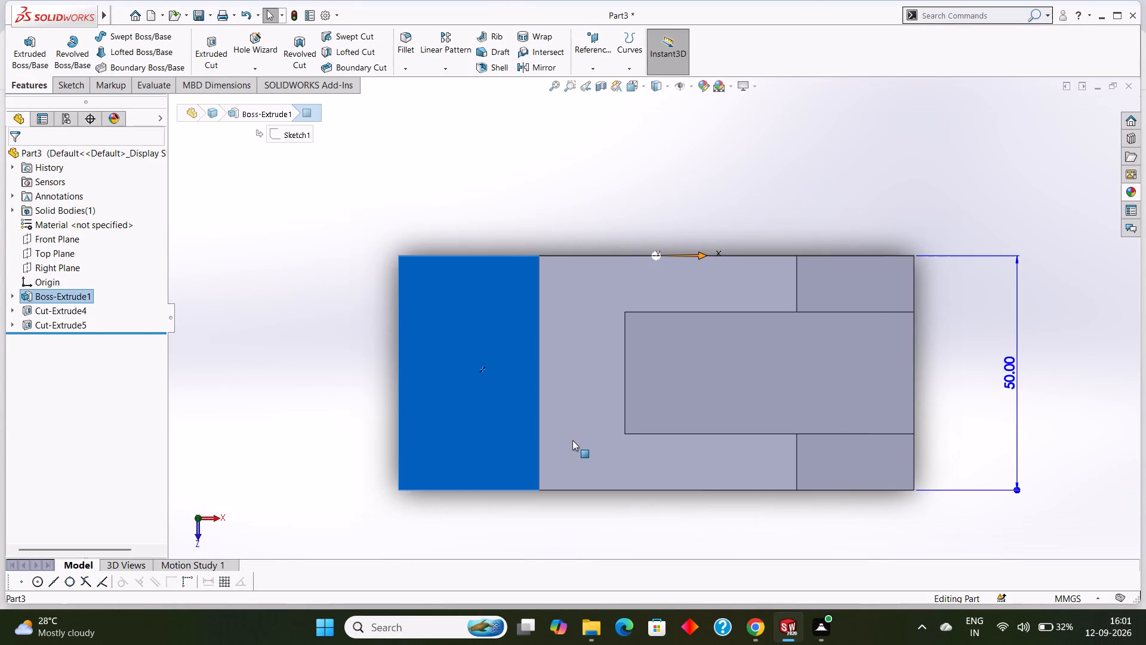
right_click(459, 357)
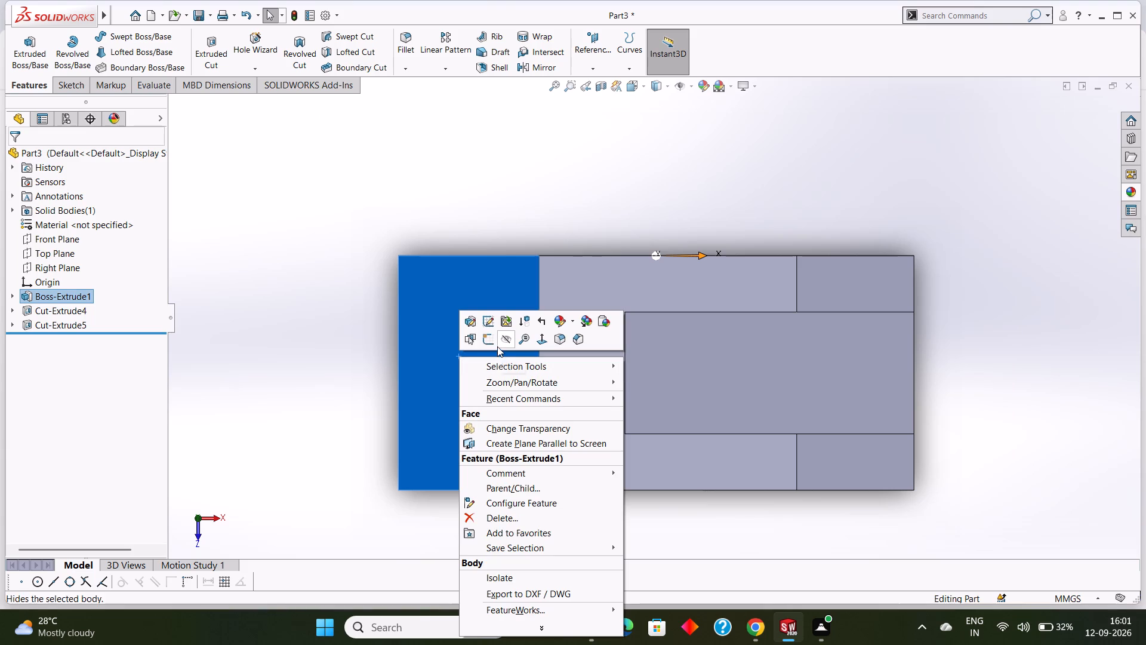
click(490, 342)
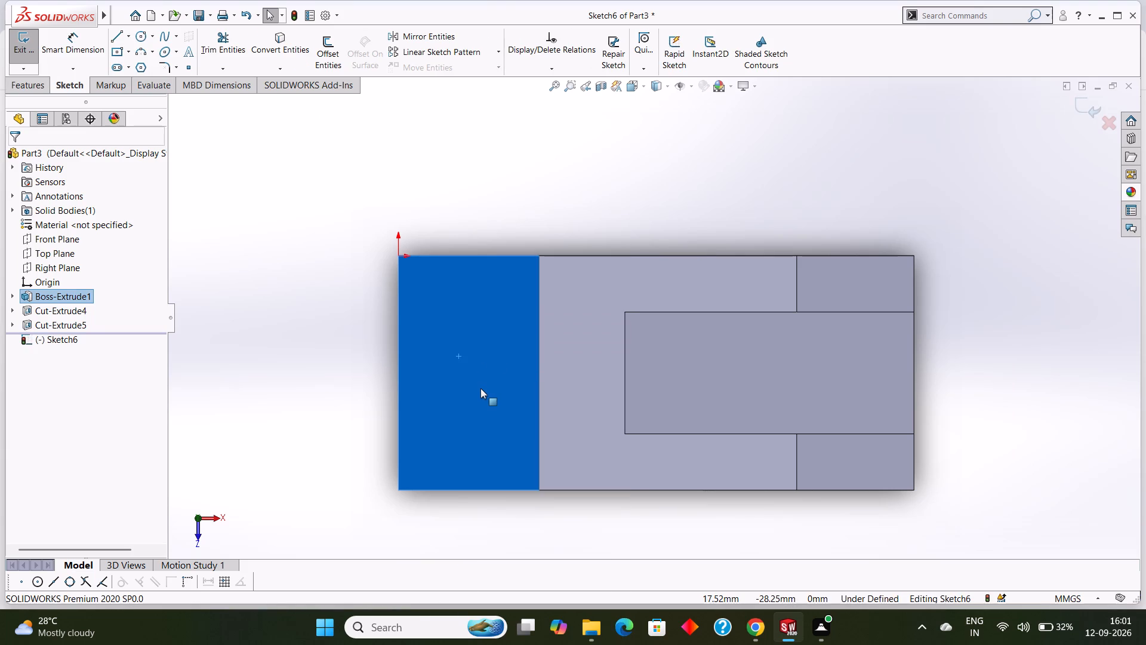
key(Escape)
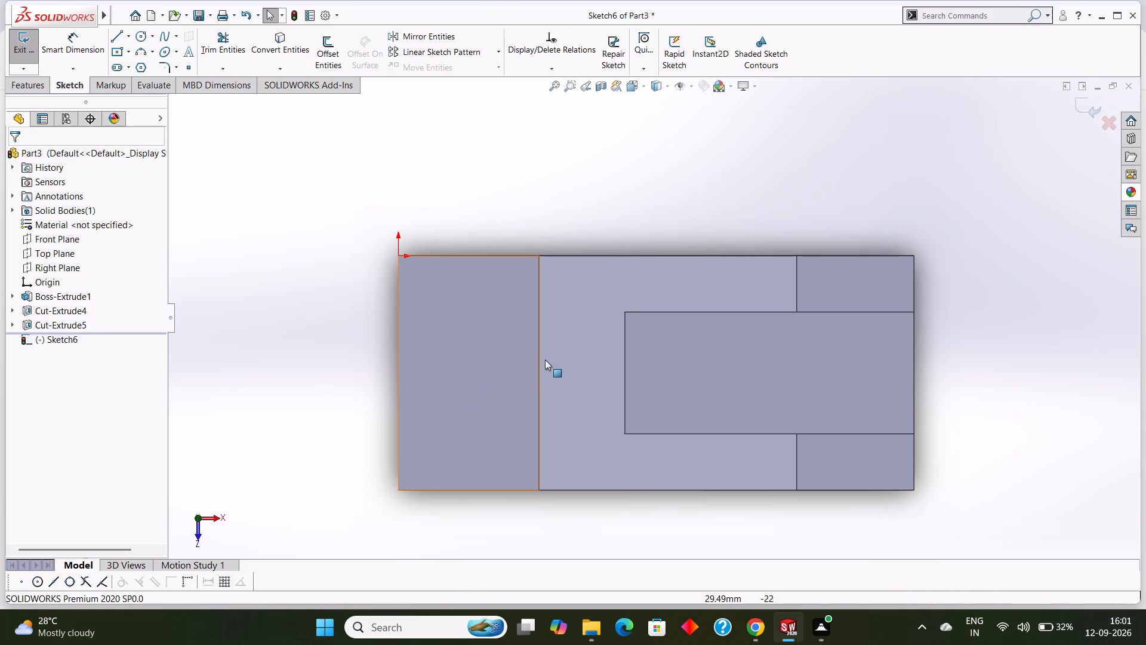
click(141, 36)
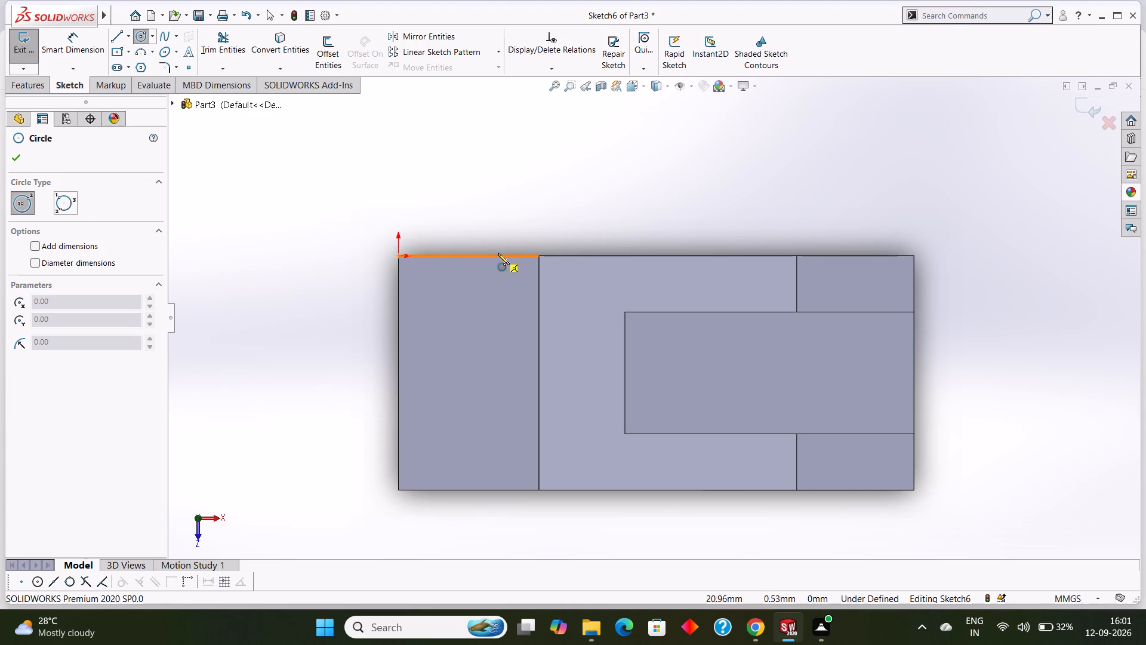
click(112, 41)
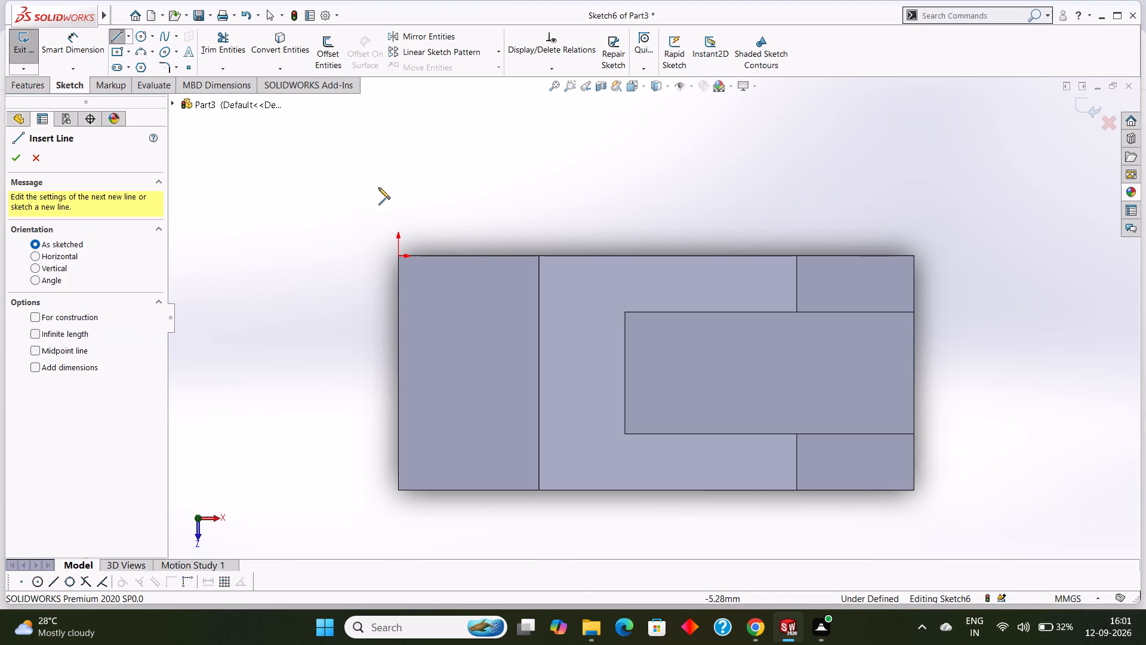
click(537, 255)
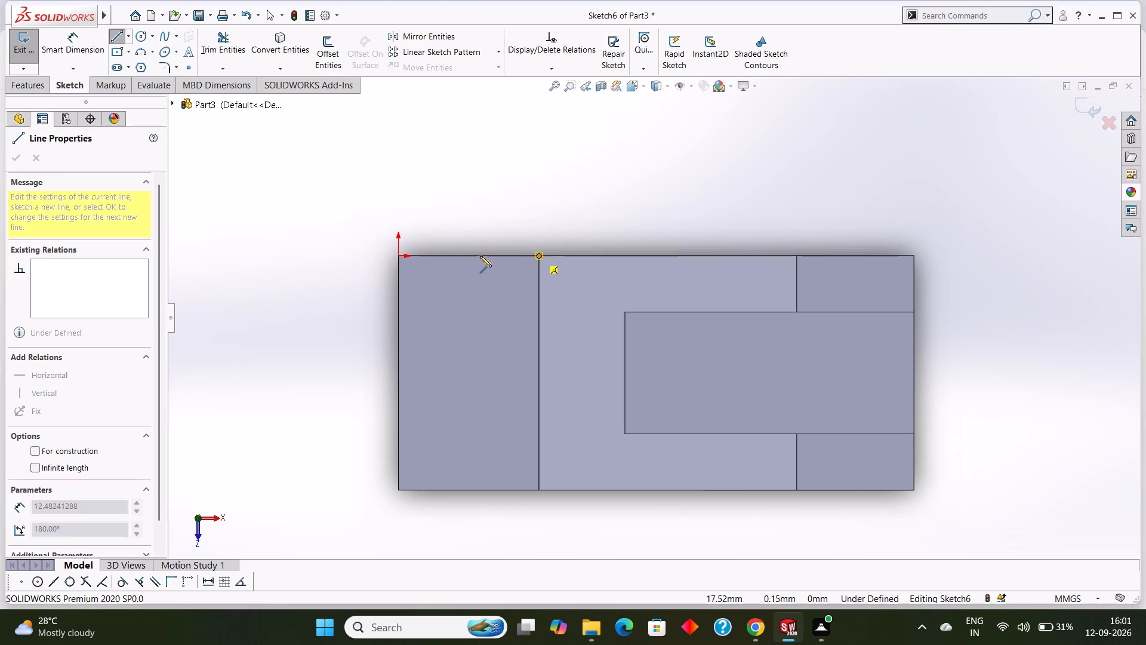
text(15)
key(Return)
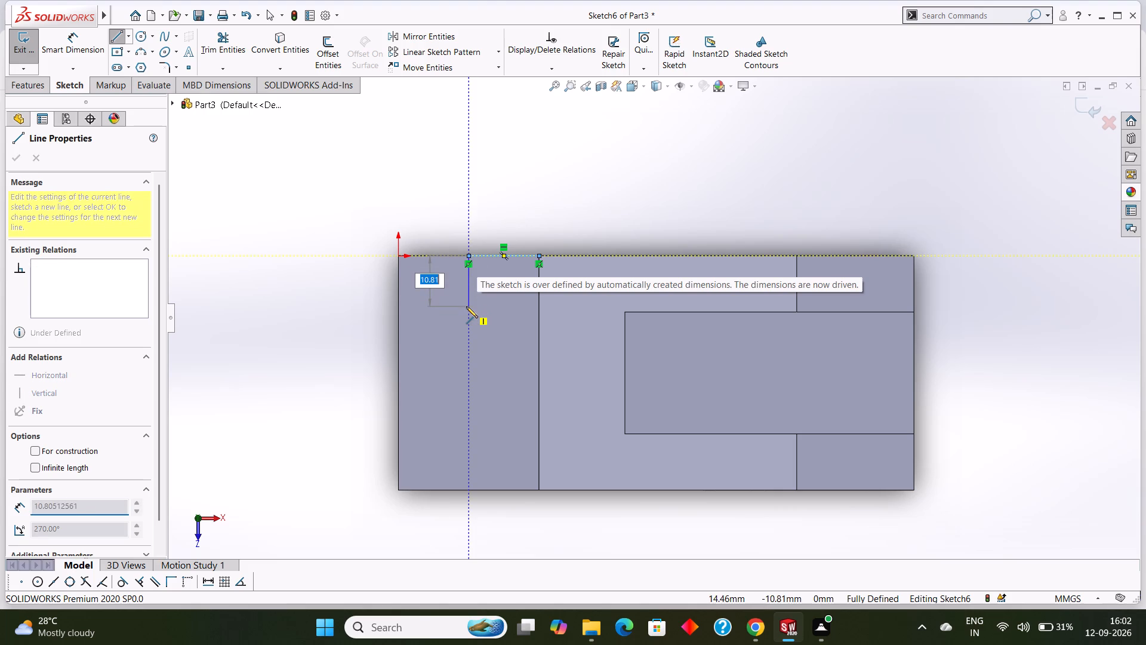
key(Escape)
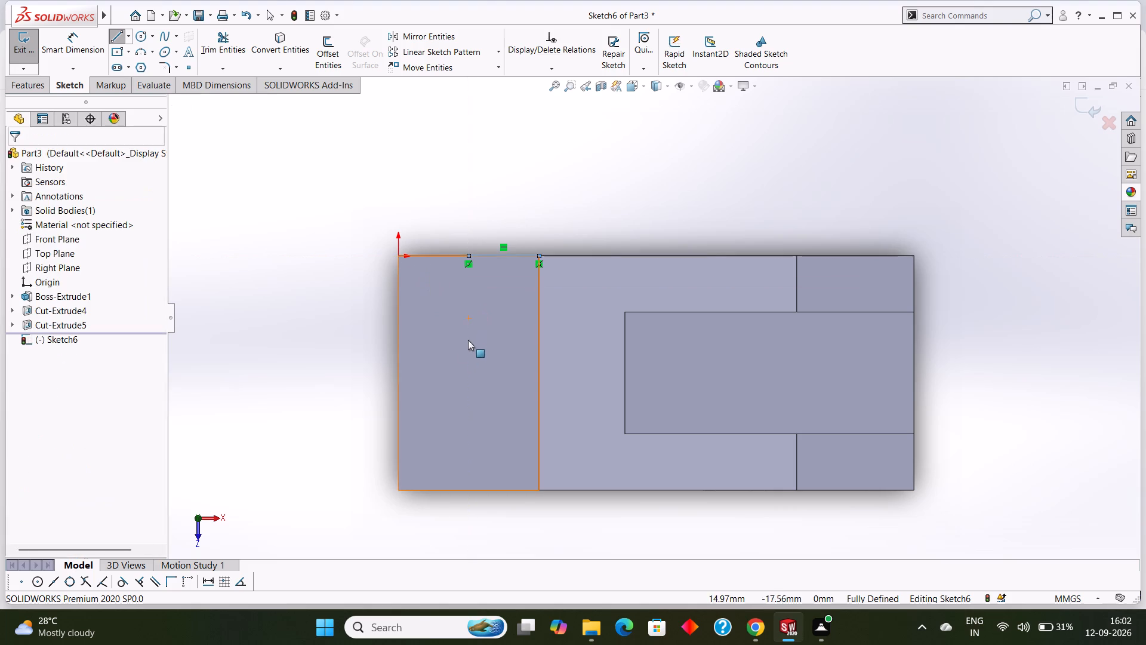
key(Escape)
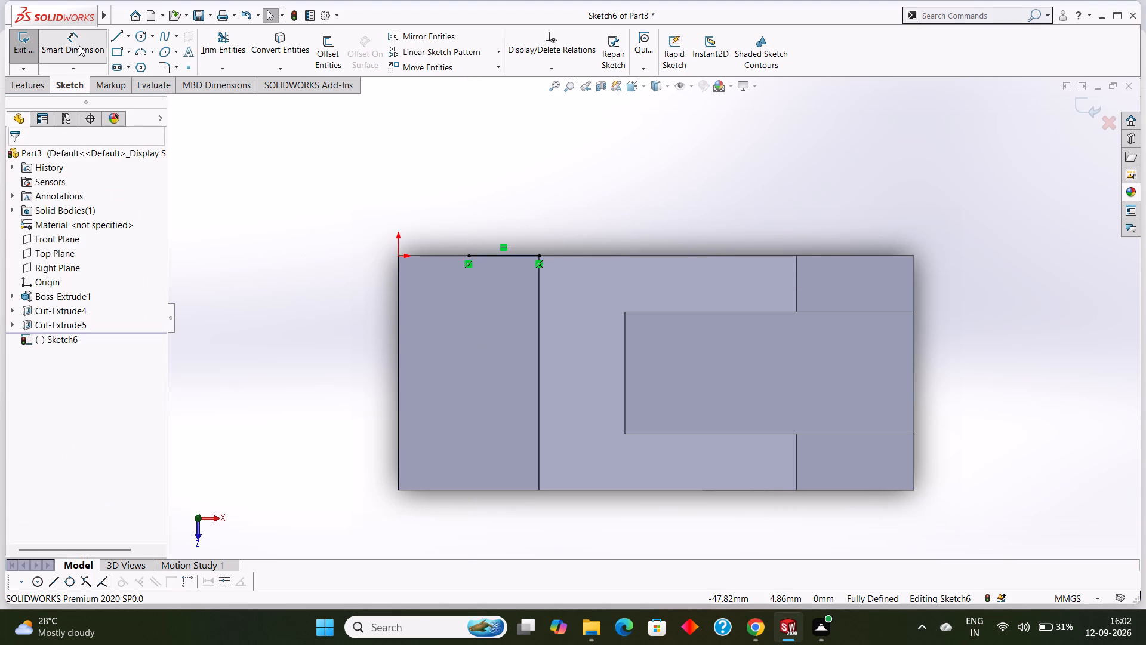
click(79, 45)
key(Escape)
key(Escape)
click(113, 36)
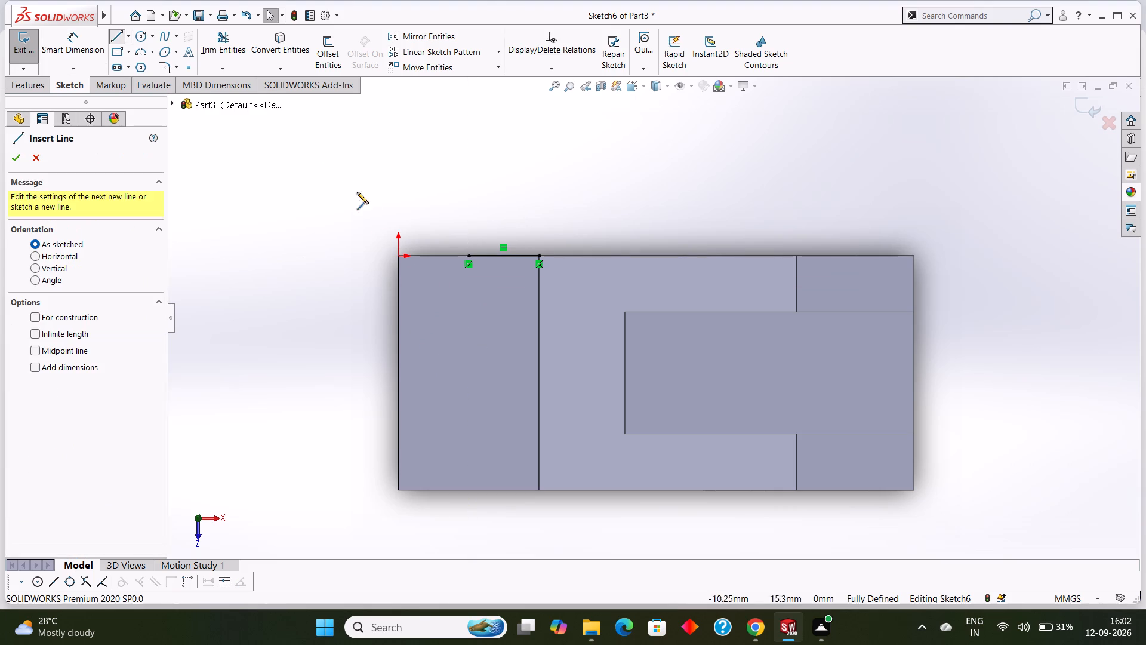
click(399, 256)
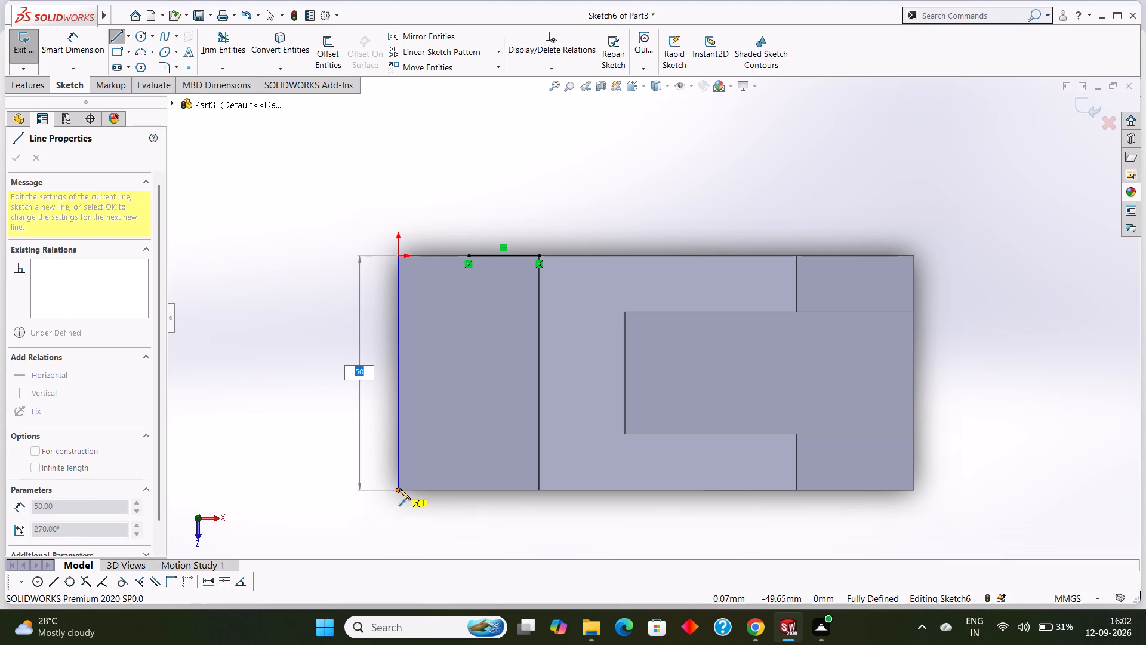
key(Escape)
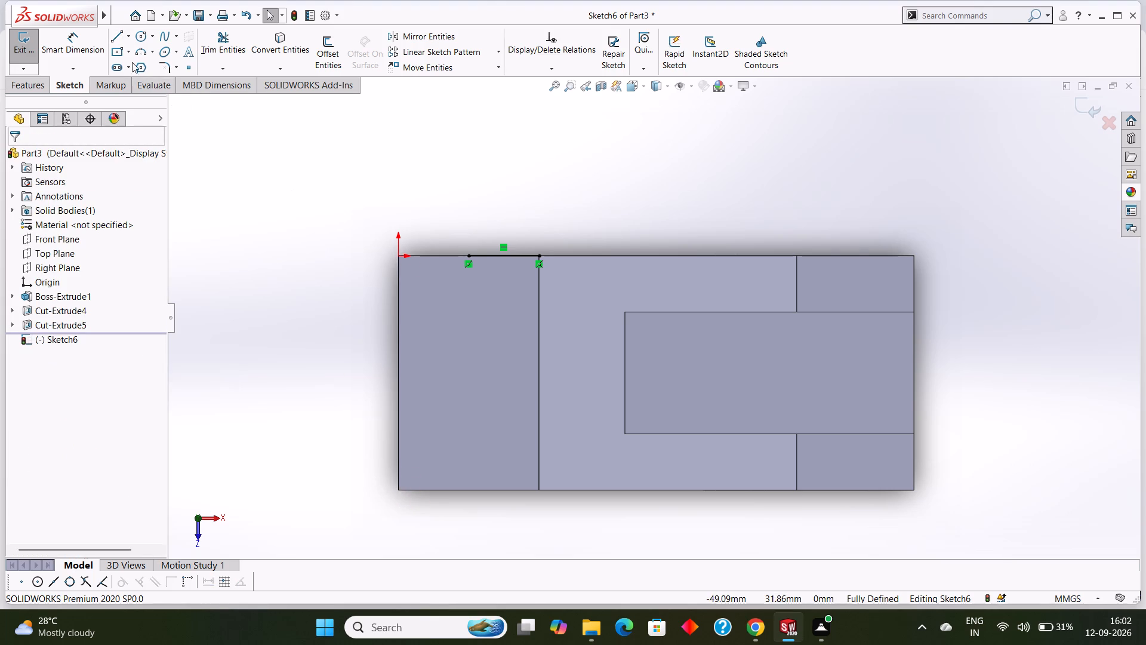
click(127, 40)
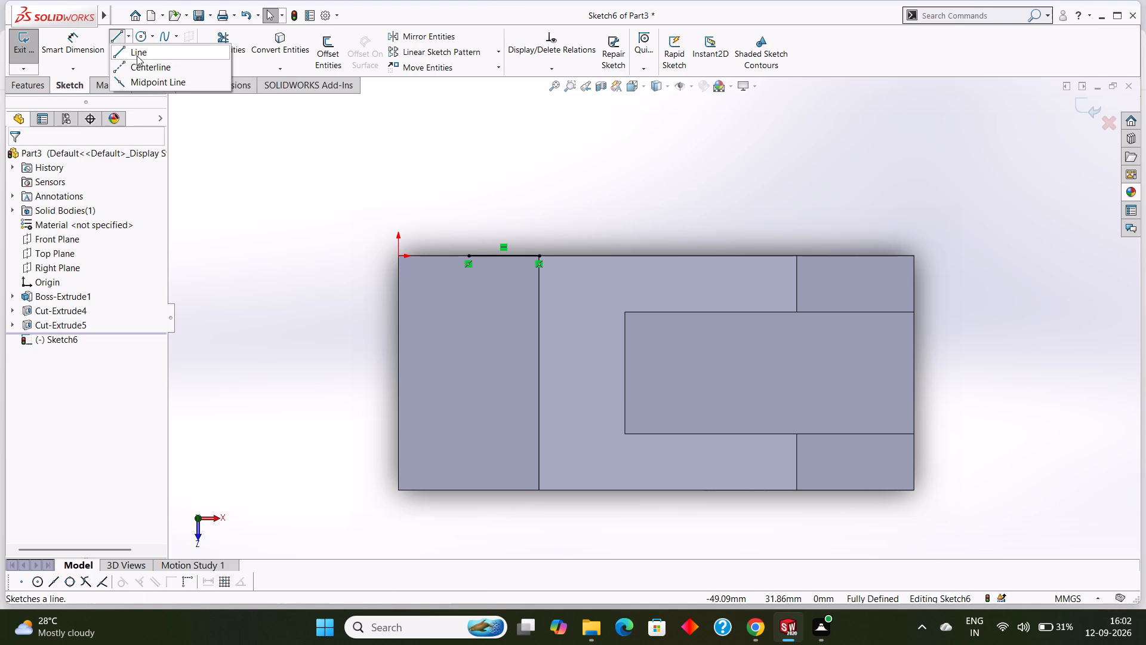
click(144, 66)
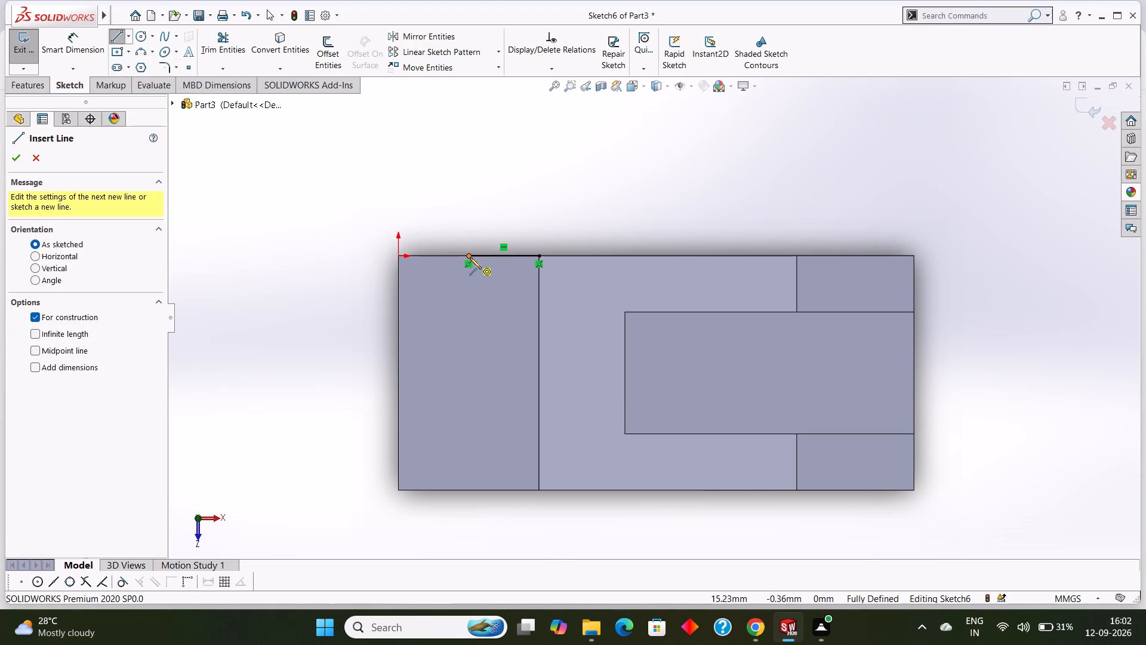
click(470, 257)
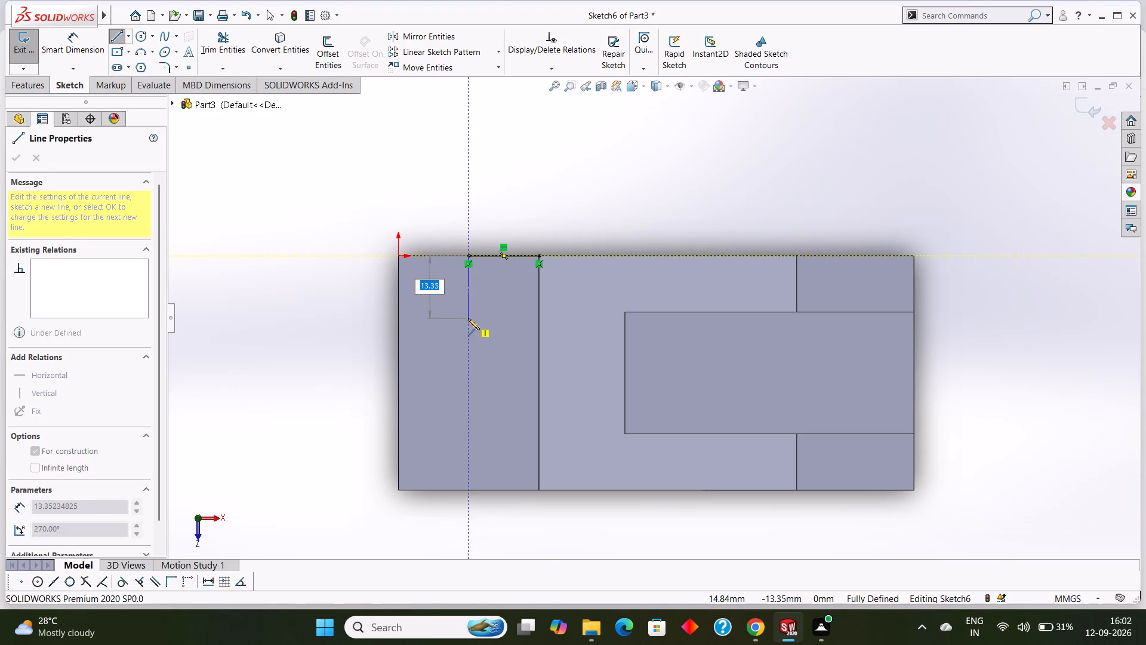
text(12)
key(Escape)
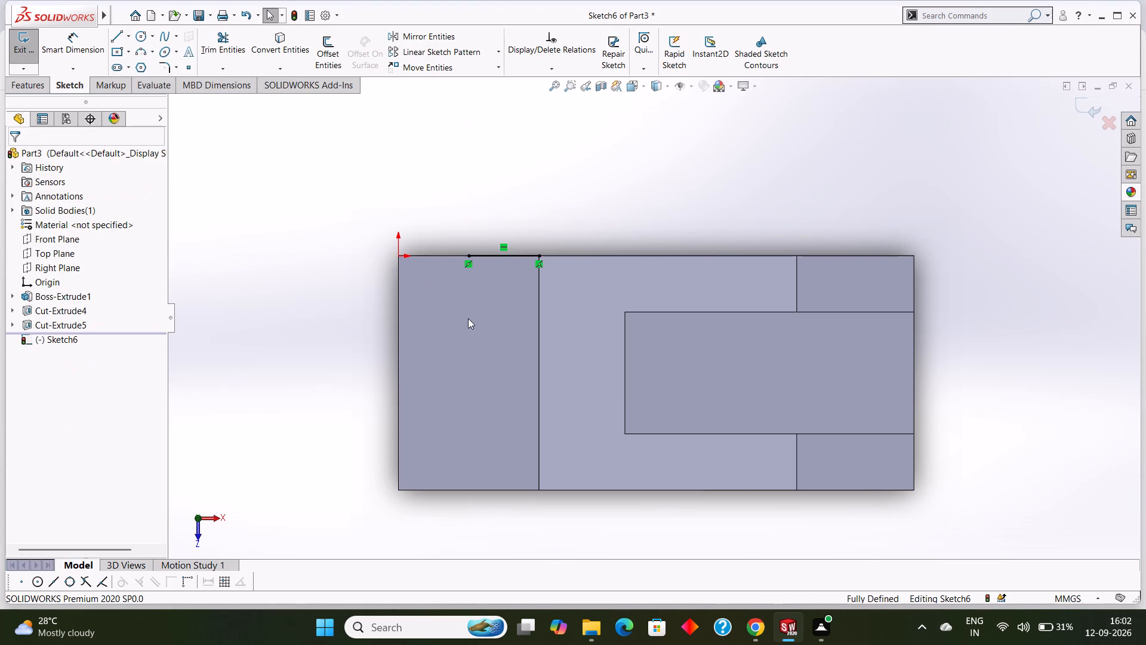
Draw a 12 mm vertical line from the 15 mm line's free end into the step face.
click(121, 29)
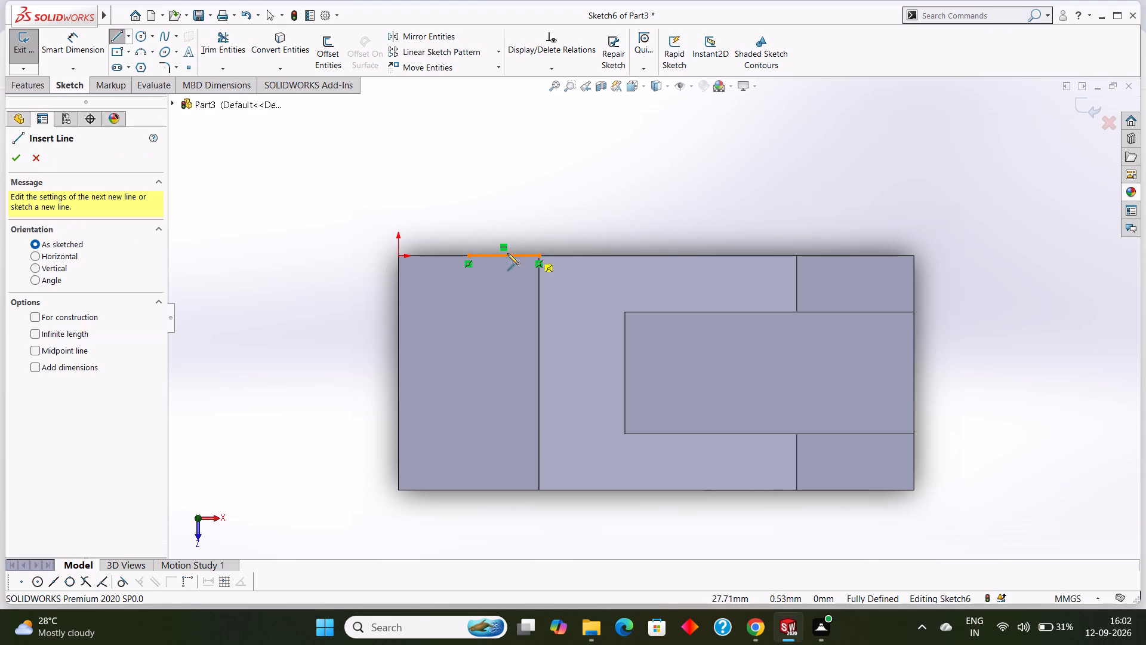
click(470, 256)
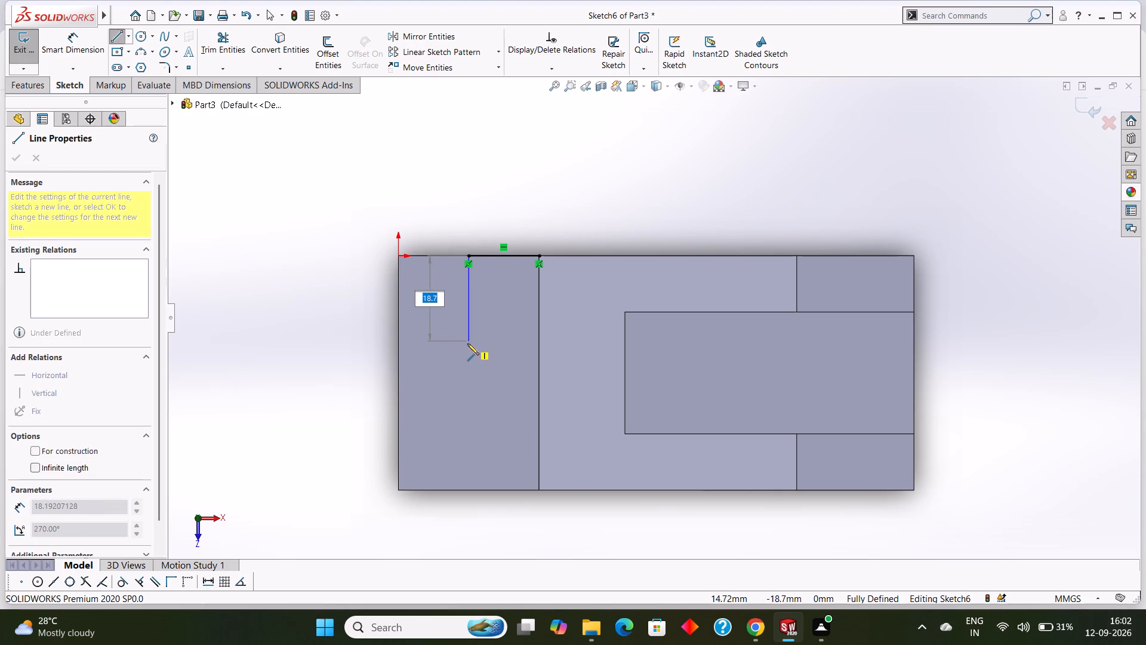
text(12)
key(Return)
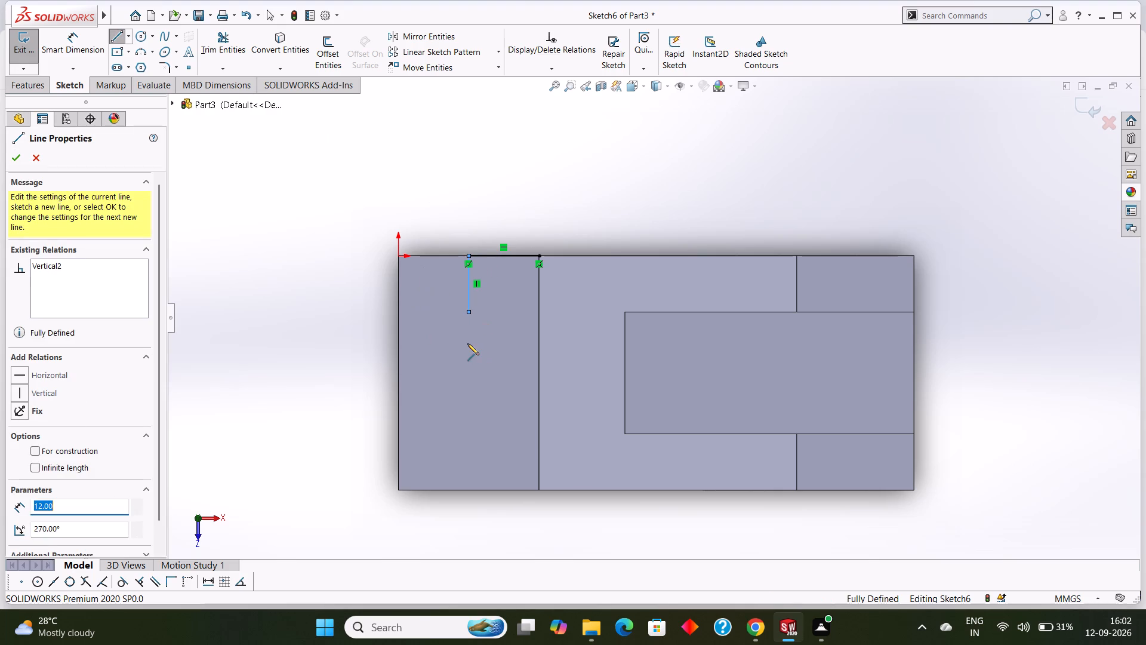
right_click(470, 345)
click(503, 355)
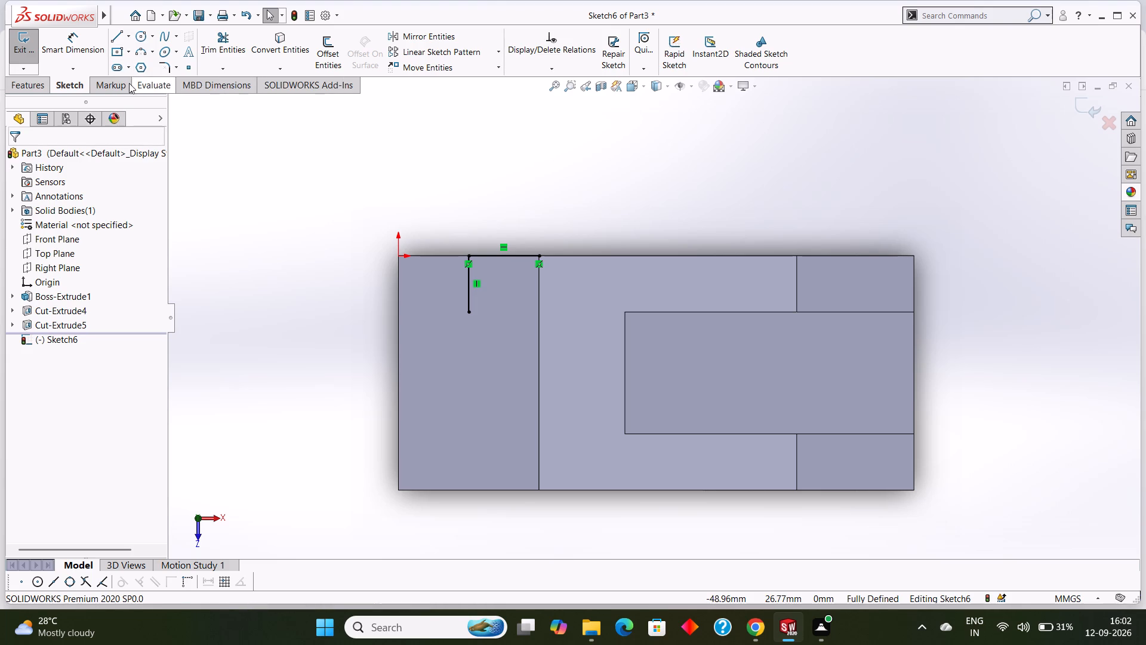
Sketch a circle of 6 mm radius centred on the inner end of the 12 mm line.
click(150, 39)
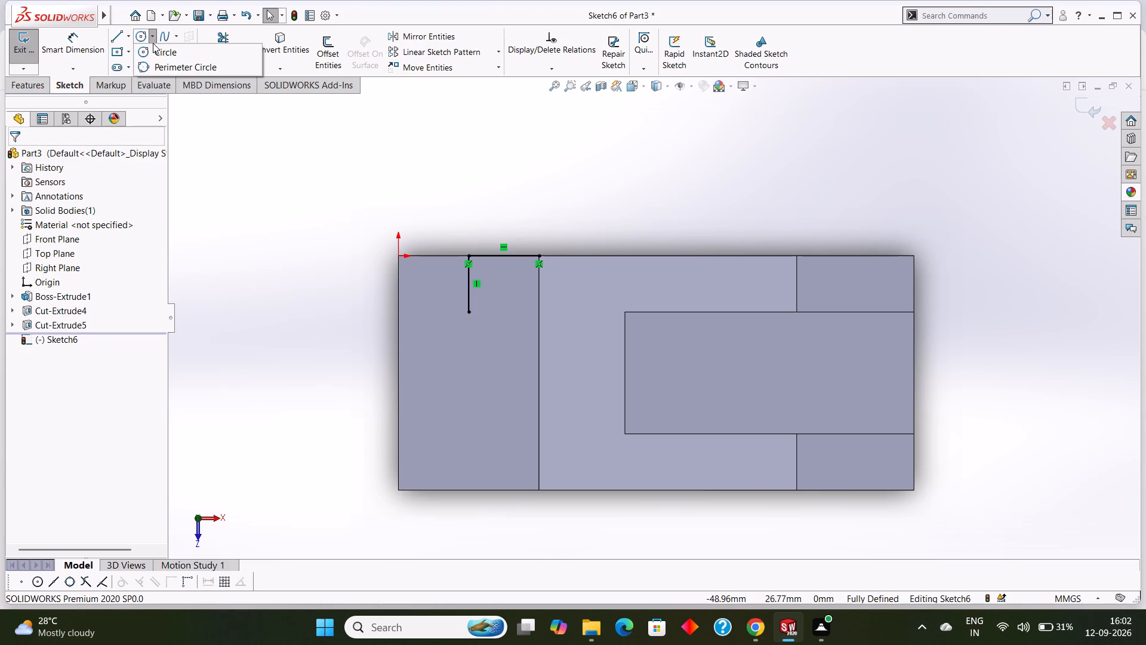
click(159, 53)
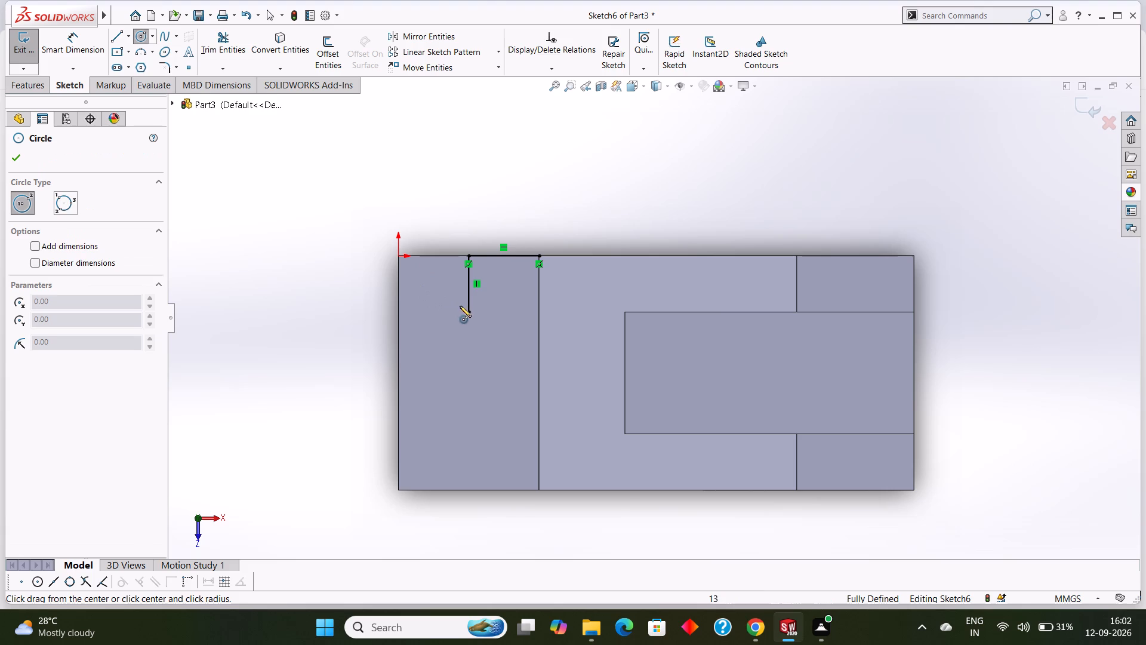
click(467, 313)
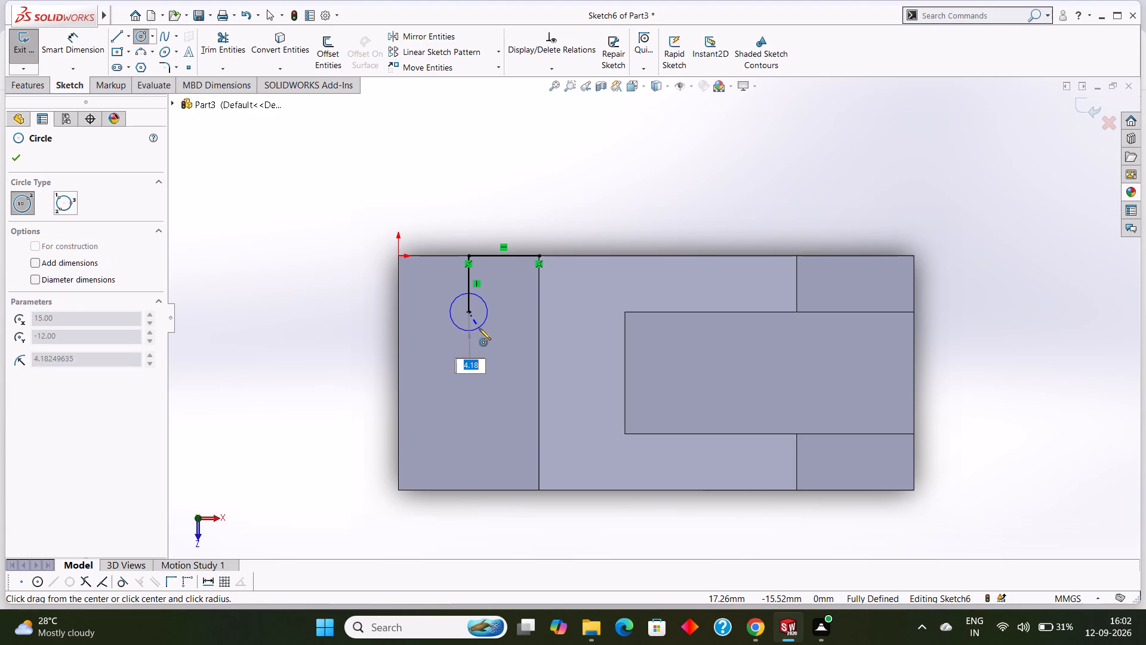
key(6)
key(Return)
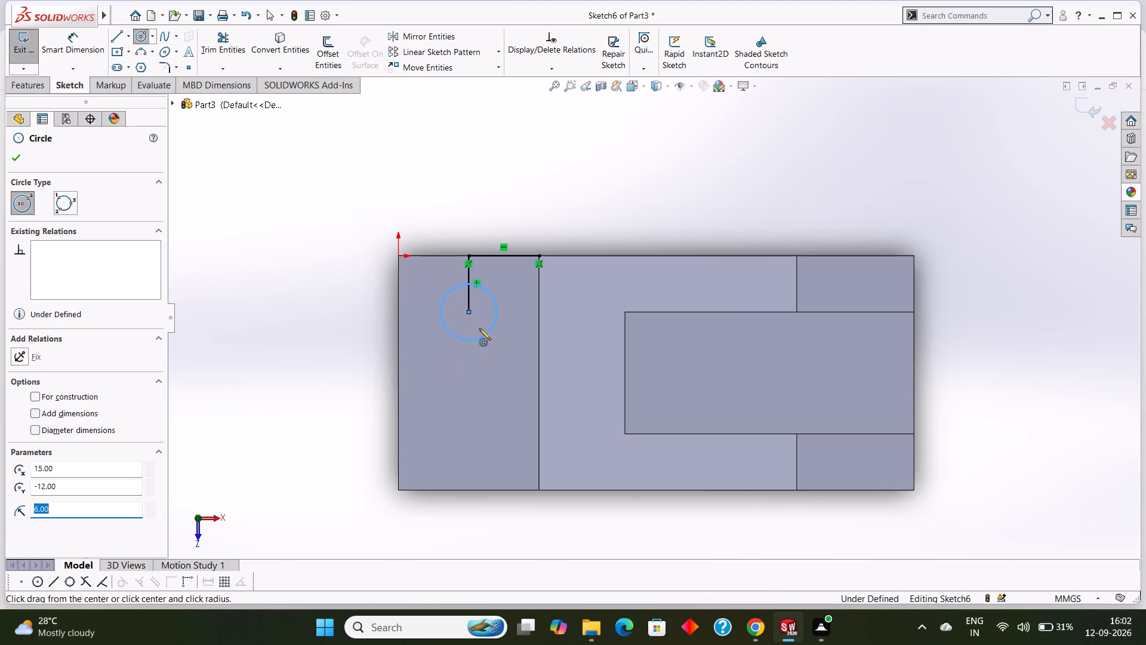
click(20, 153)
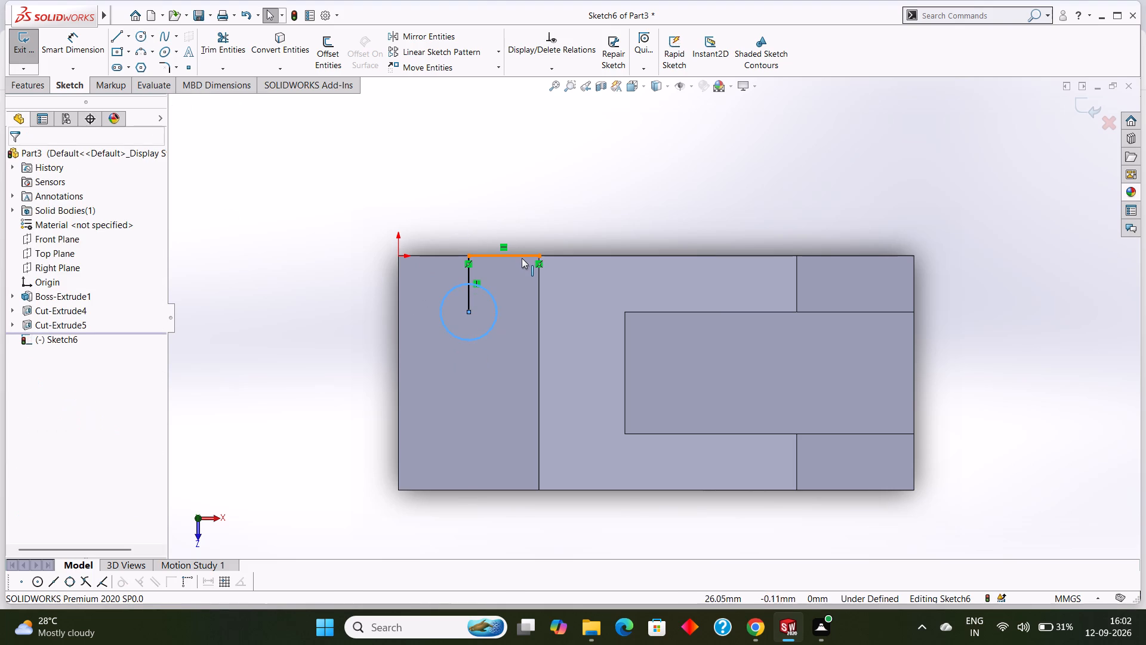
Delete the 15 mm and 12 mm locating lines, keeping only the circle in the sketch.
right_click(522, 256)
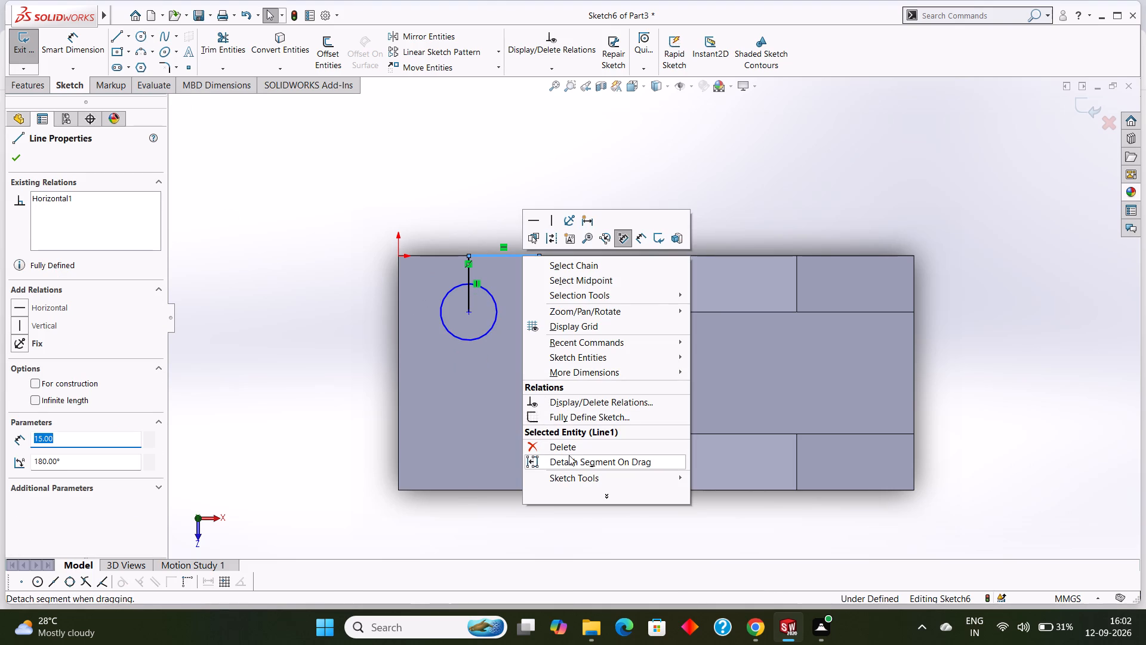
click(571, 450)
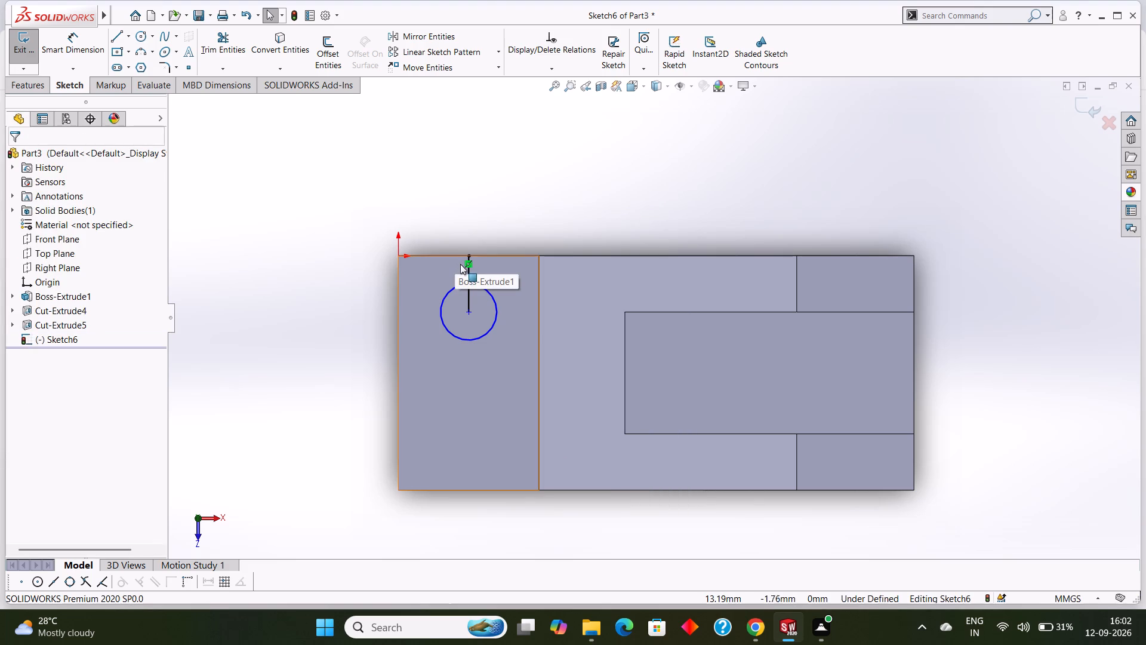
middle_click(530, 218)
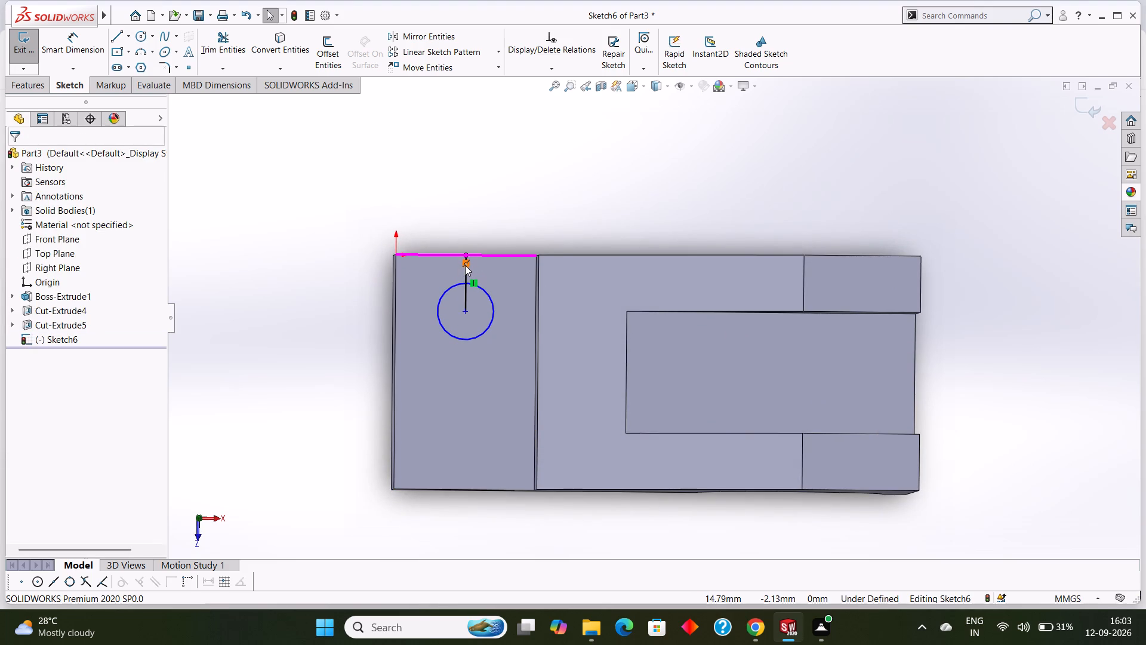
click(467, 300)
right_click(467, 300)
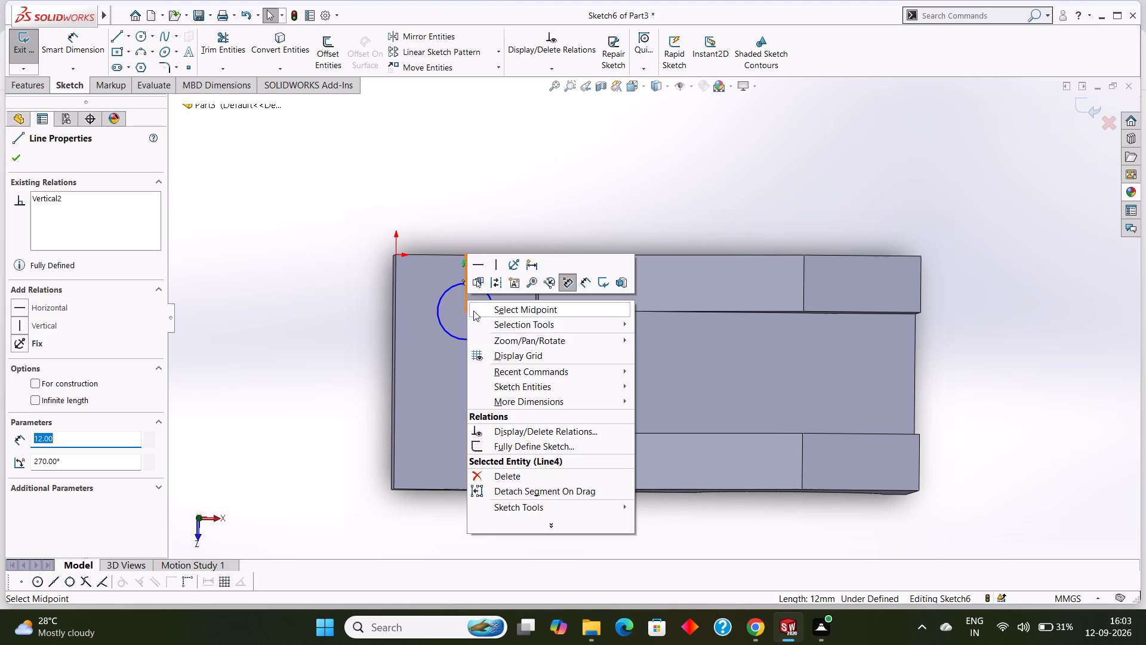
click(521, 471)
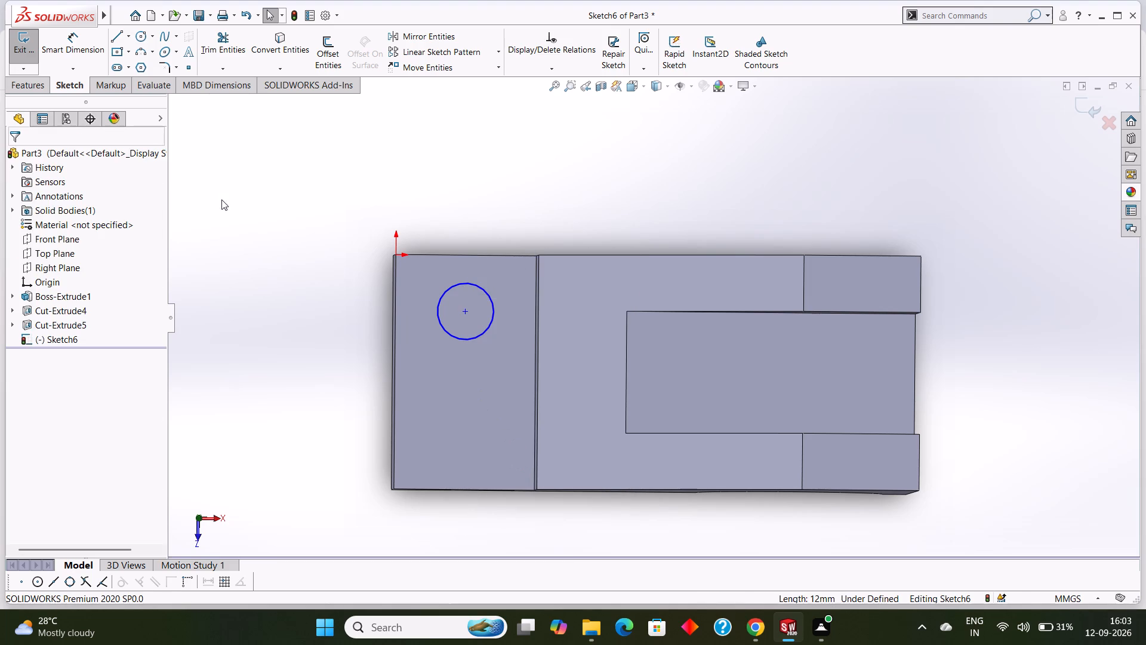
Draw a 15 mm locating line along the step face's opposite side edge, starting at the riser corner.
click(120, 37)
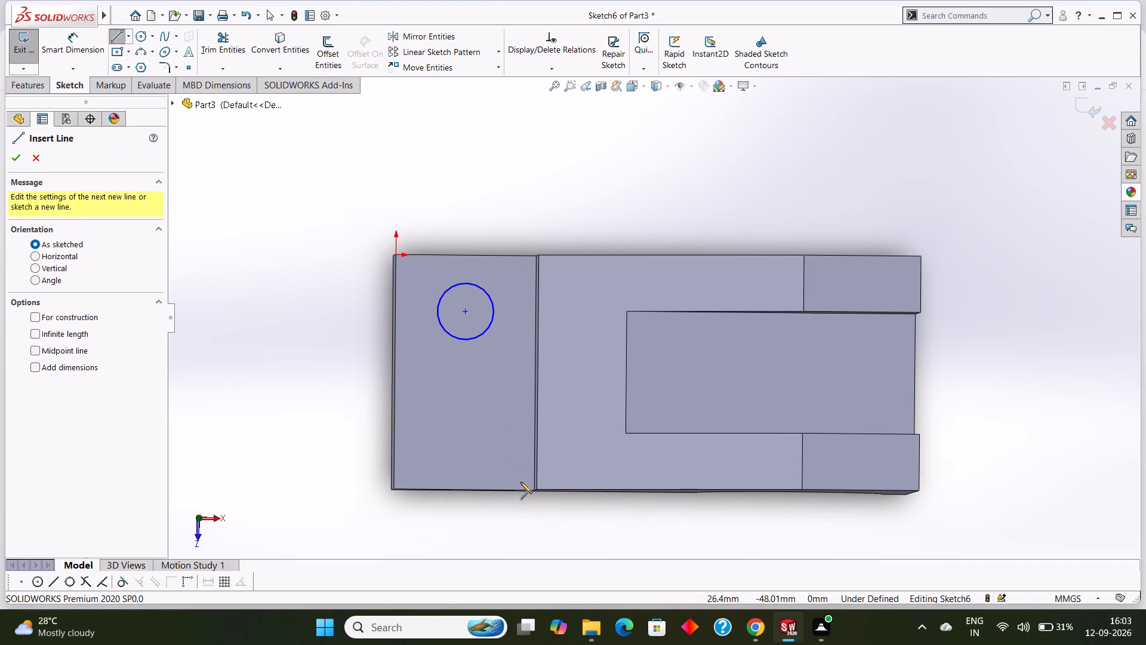
click(535, 489)
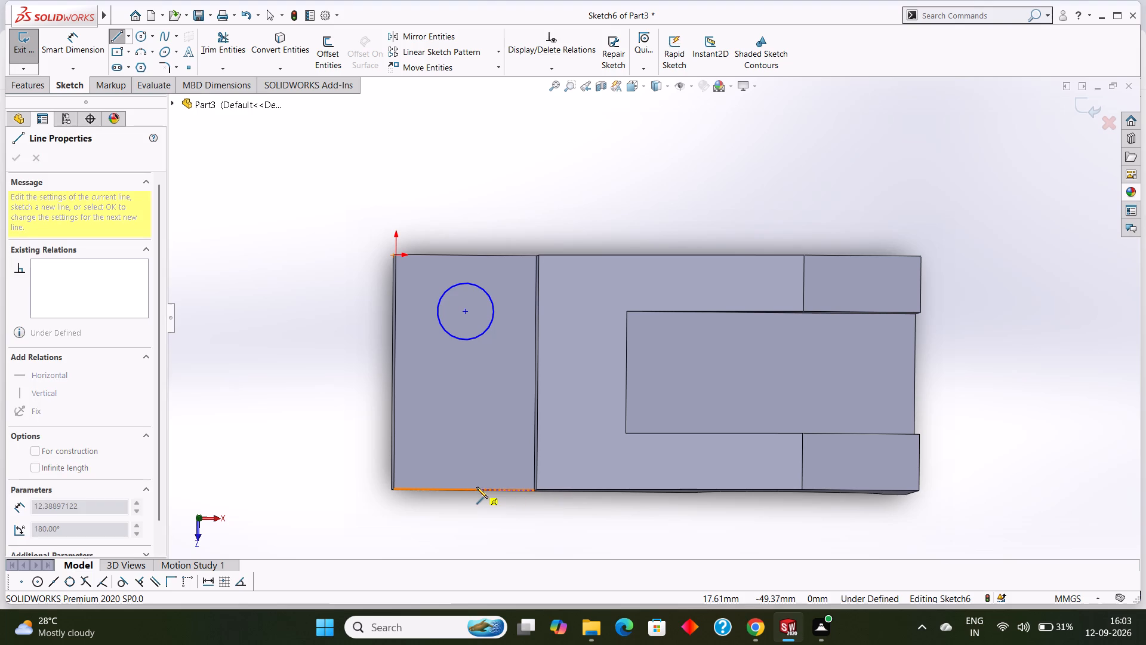
text(15)
key(Return)
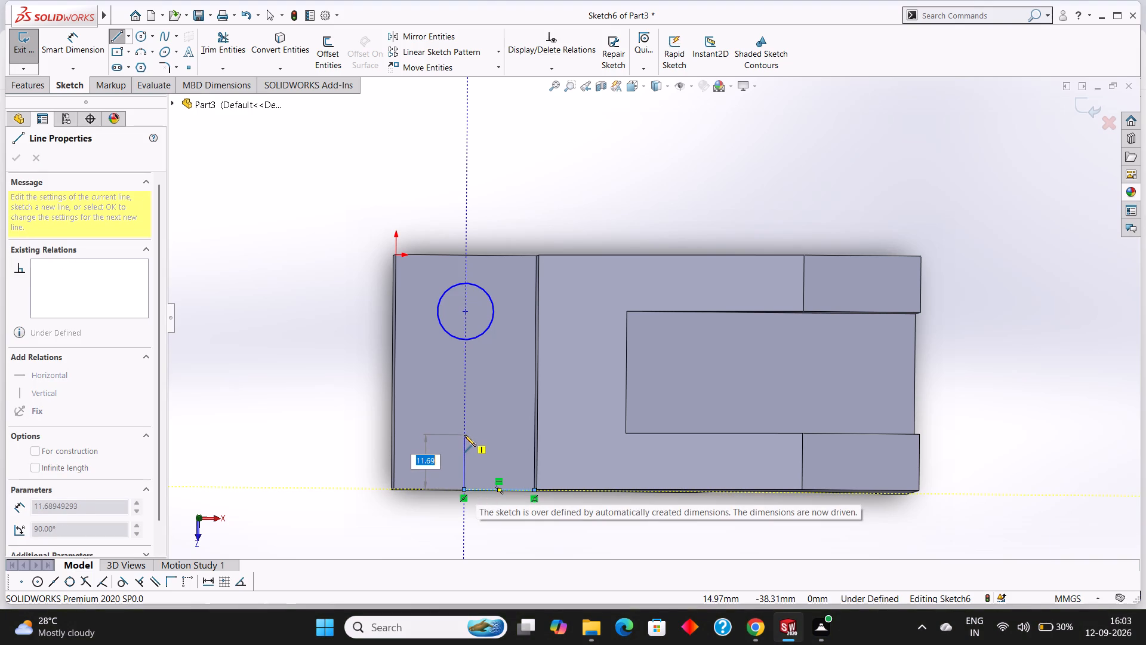
Draw a 12 mm vertical line from the second 15 mm line's free end into the step face.
text(12)
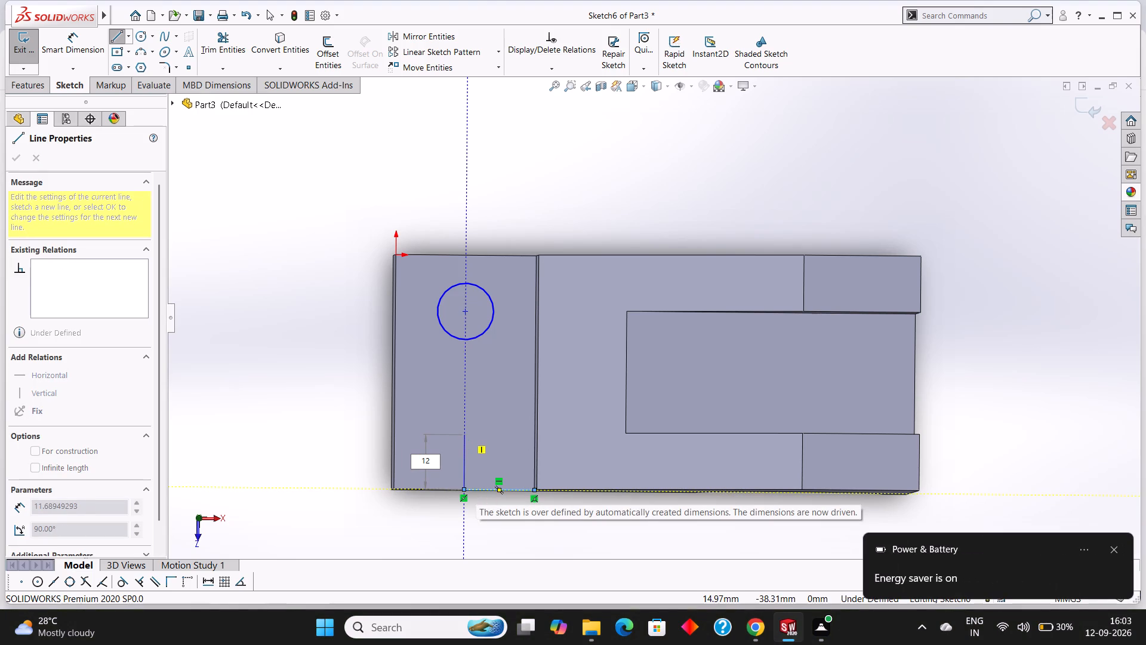
key(Return)
right_click(478, 404)
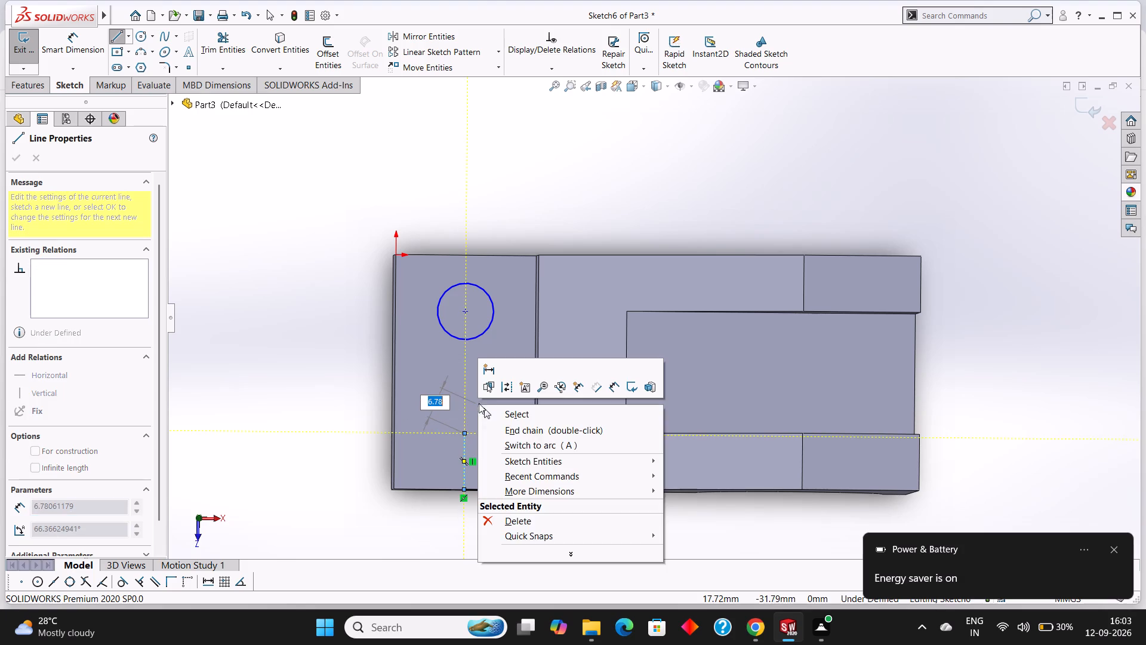
click(507, 411)
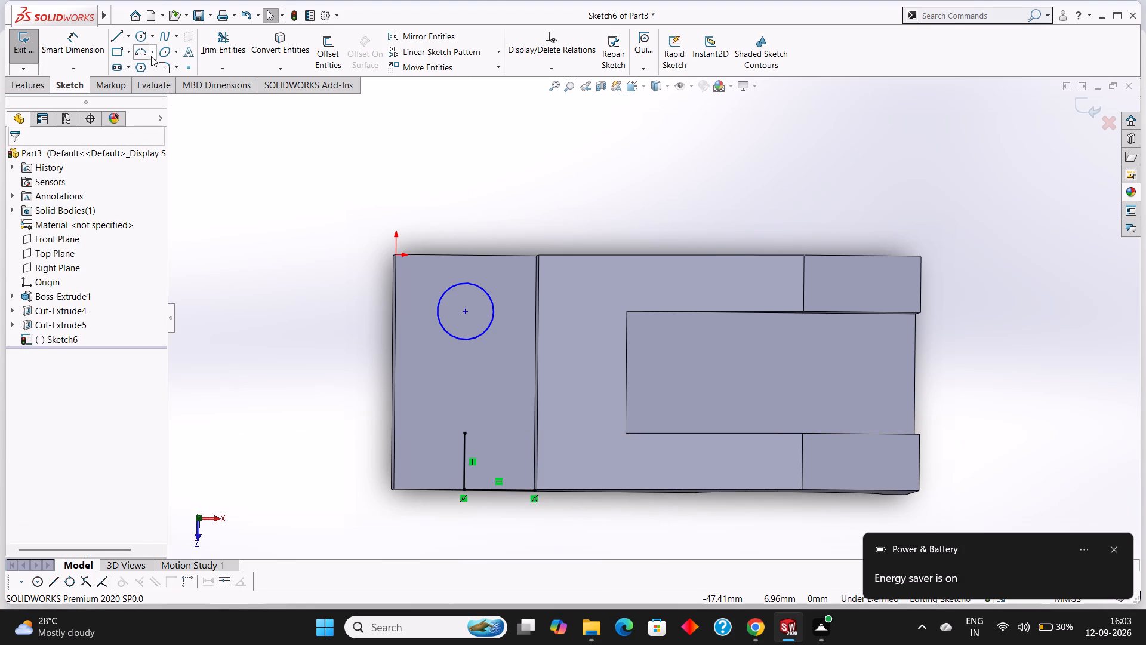
Sketch a second circle of 6 mm radius centred on the inner end of the 12 mm line.
click(150, 37)
click(160, 47)
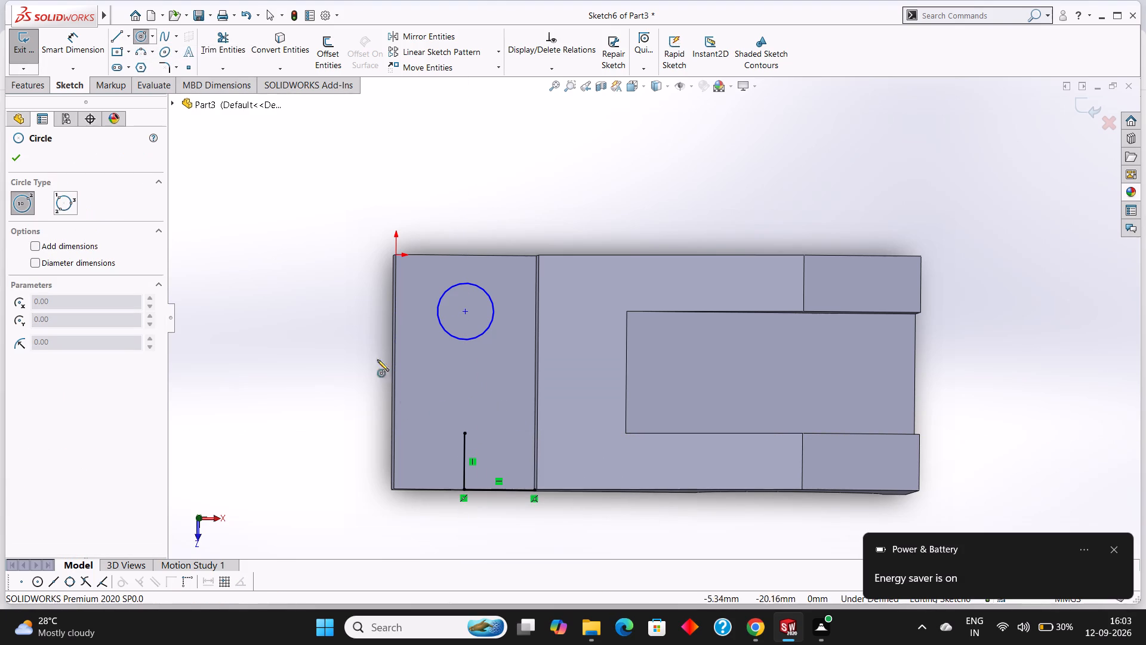
click(464, 431)
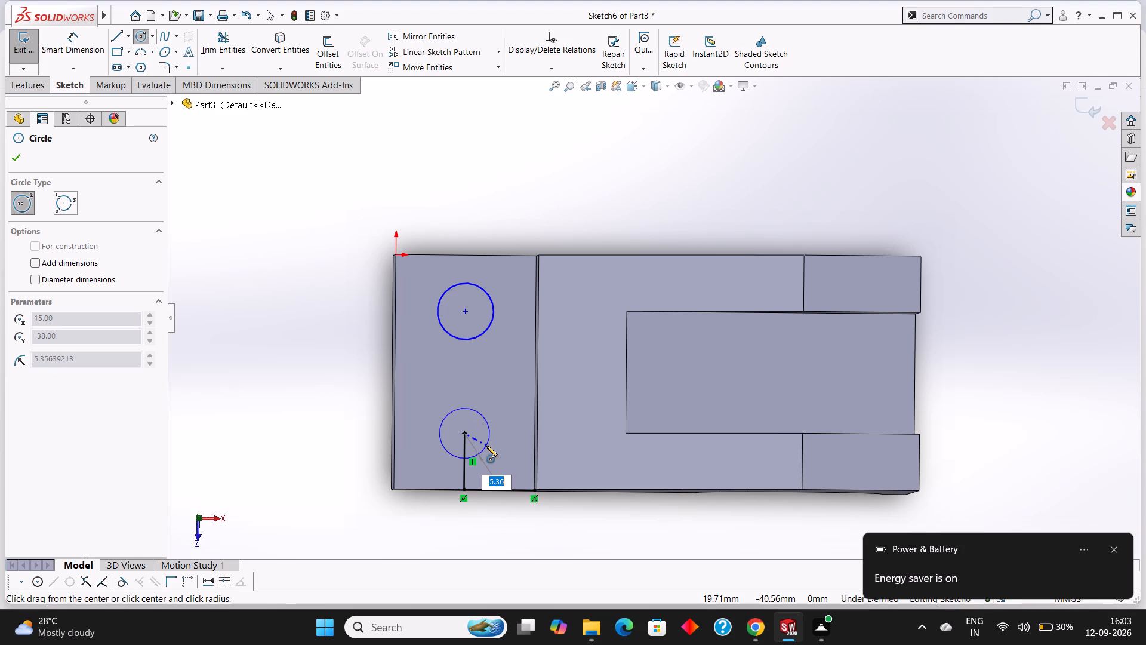
key(6)
key(Return)
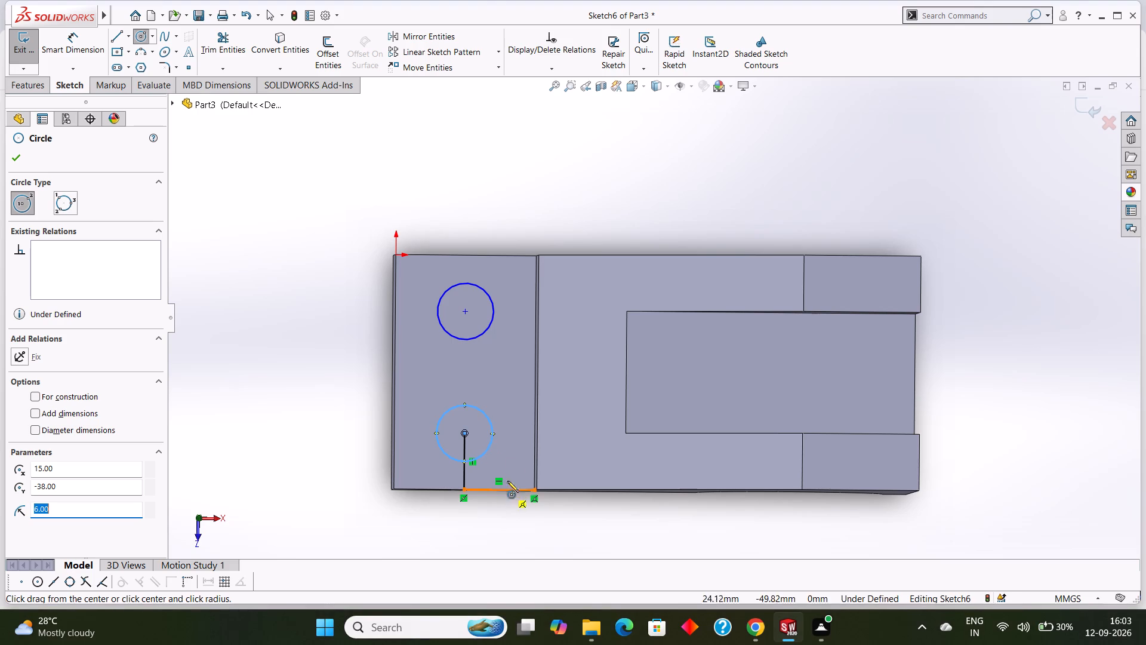
right_click(377, 177)
click(410, 185)
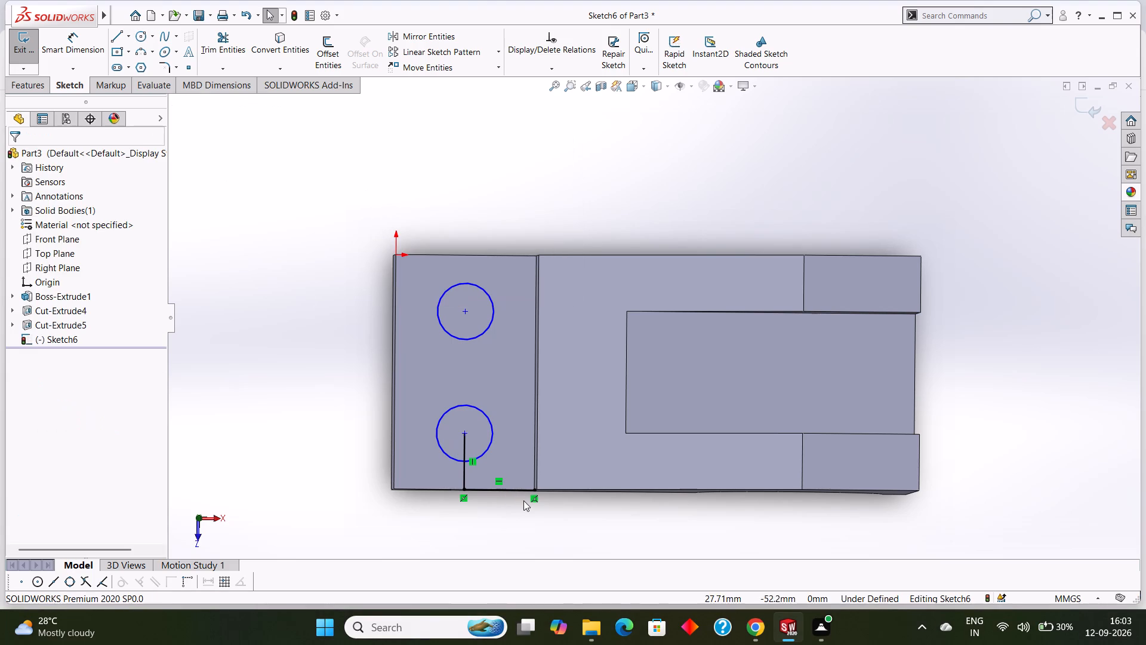
Delete the second pair of 15 mm and 12 mm locating lines, keeping only the two circles in the sketch.
right_click(511, 492)
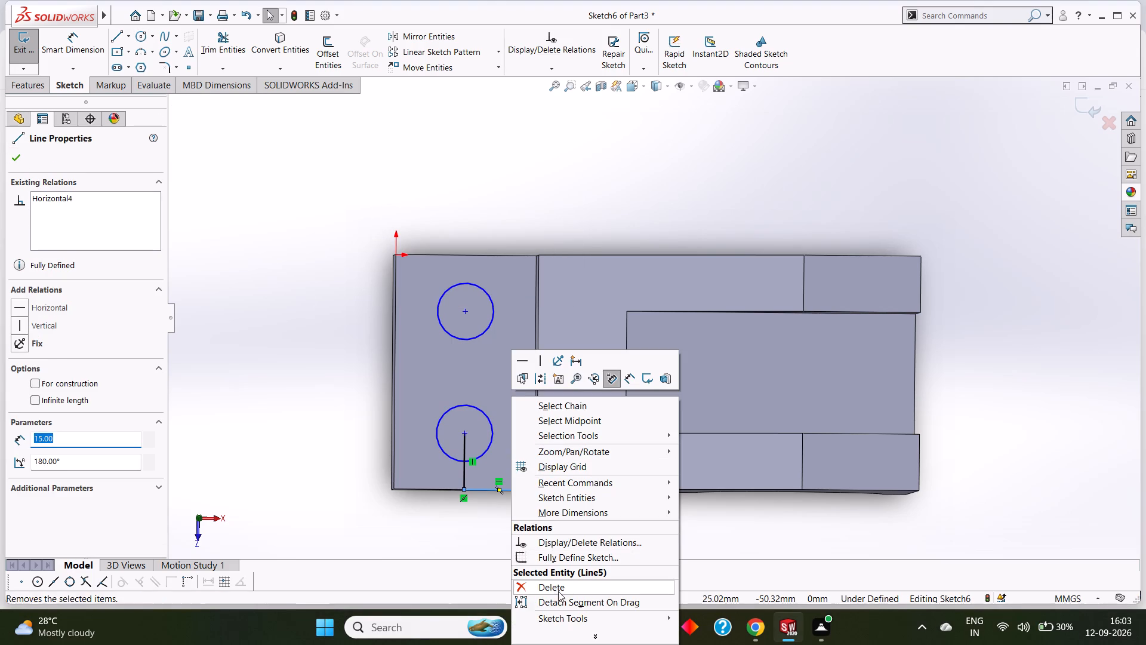
click(563, 585)
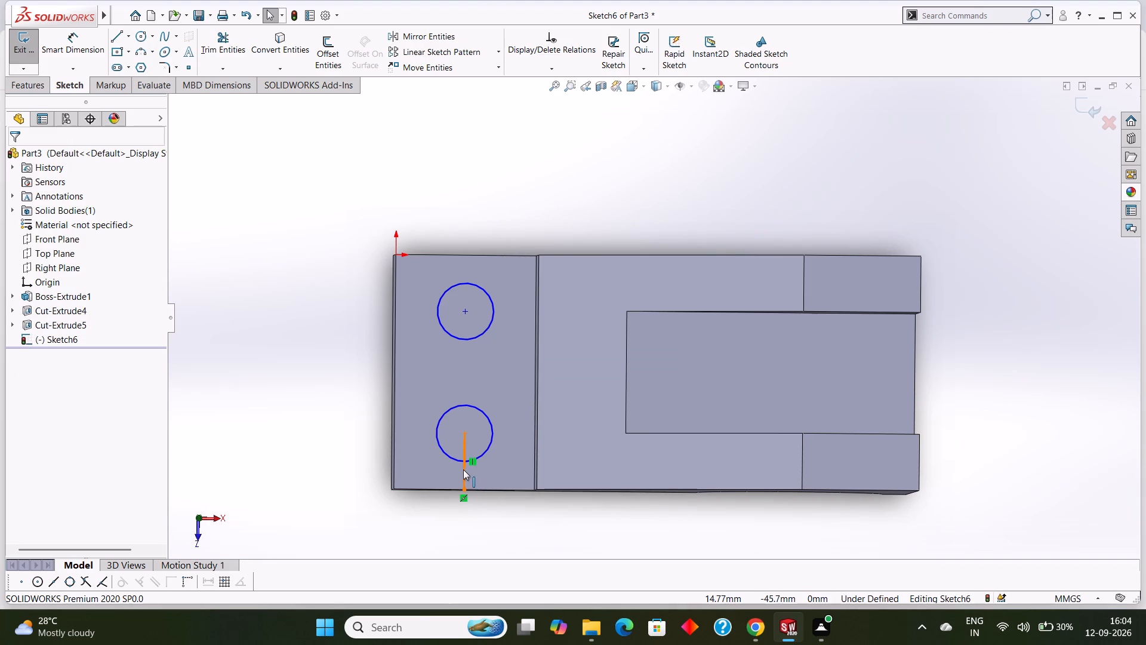
right_click(463, 469)
click(506, 585)
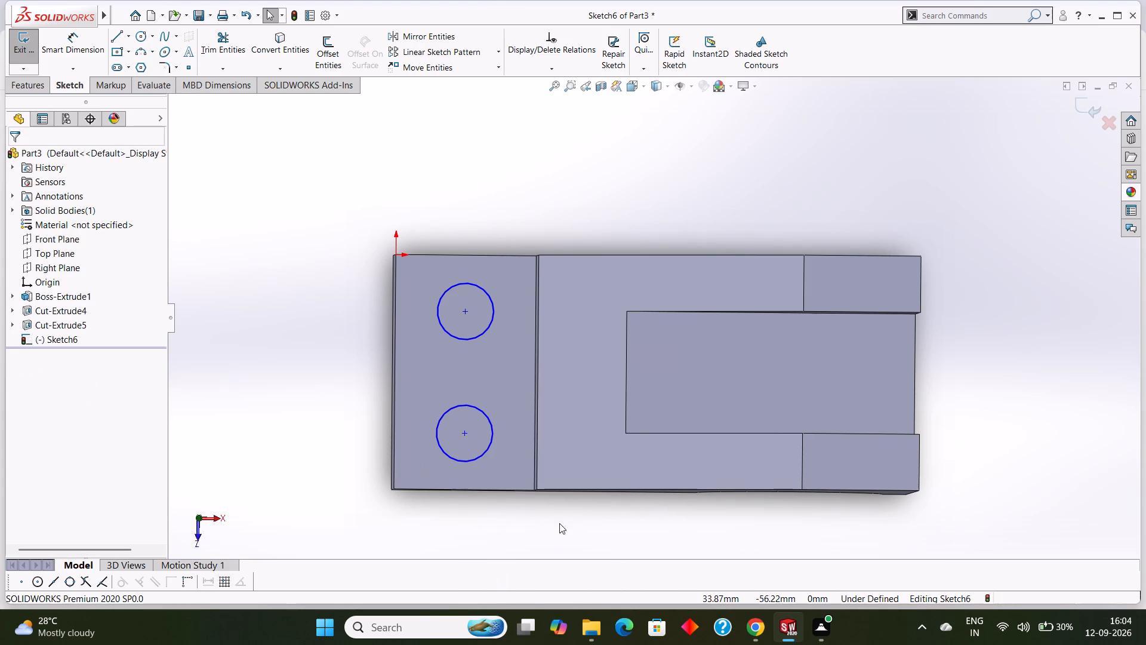
Cut both 6 mm radius circles through the low step with an Extruded Cut set to Through All.
middle_drag(616, 539, 623, 469)
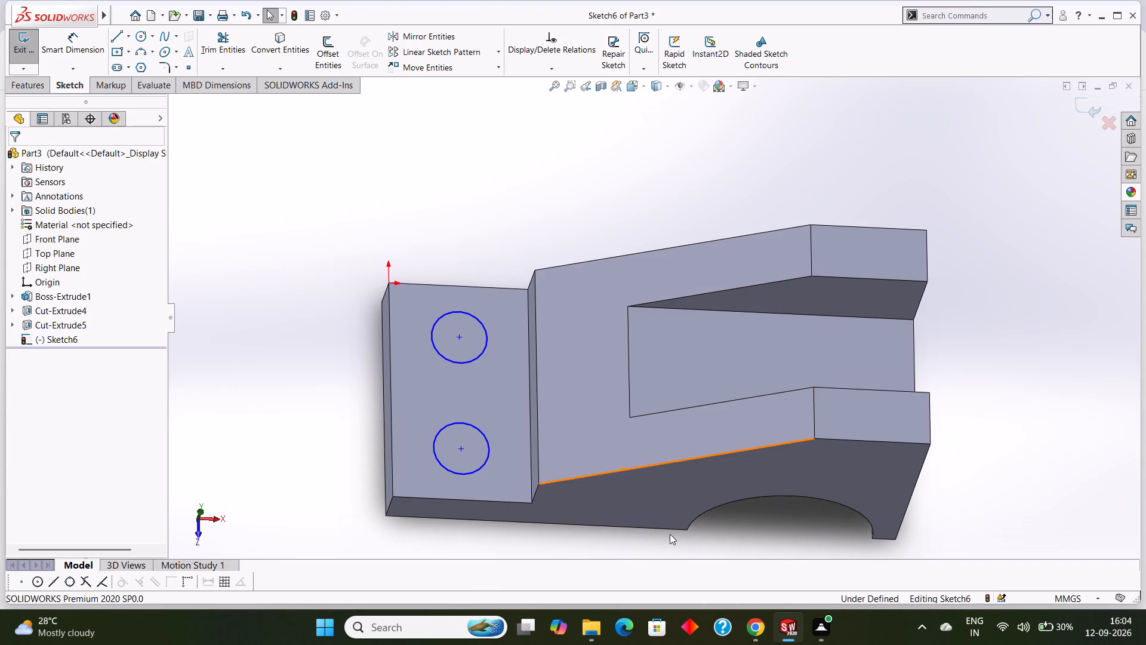
middle_drag(670, 535, 672, 512)
scroll(683, 491, up, 3)
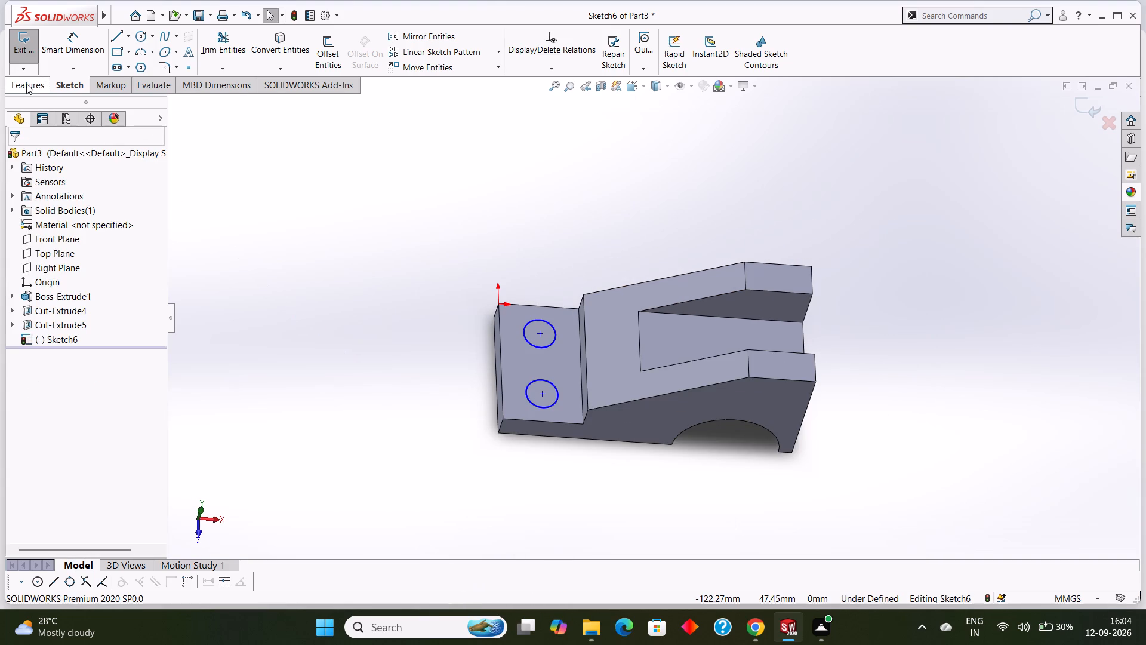
click(26, 84)
click(204, 47)
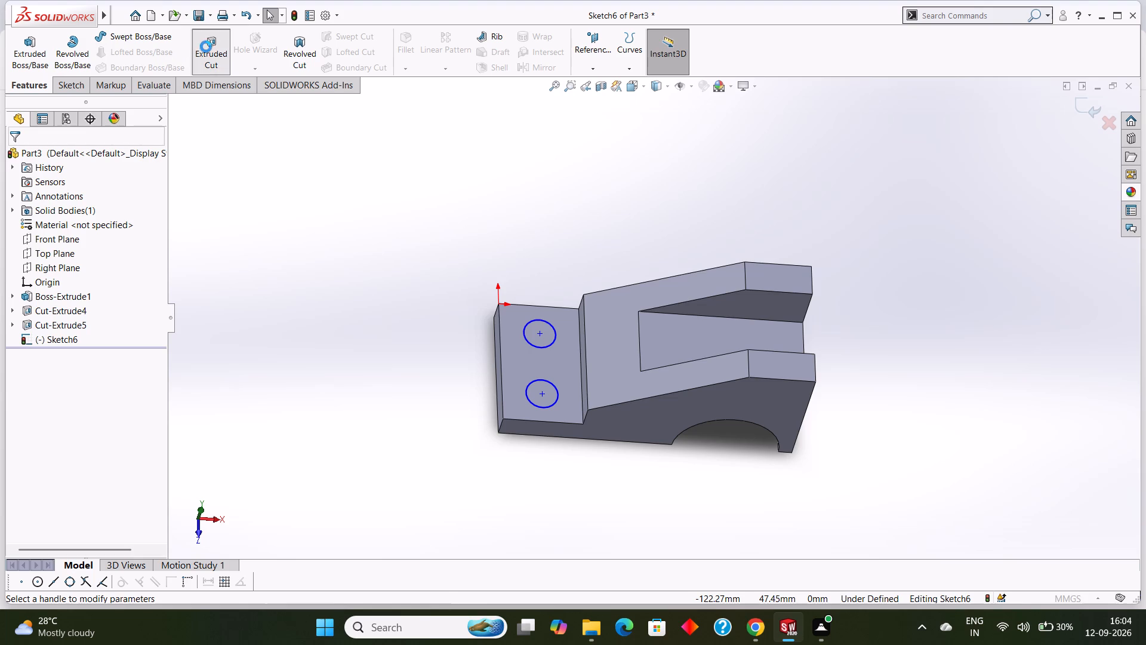
middle_drag(306, 259, 294, 171)
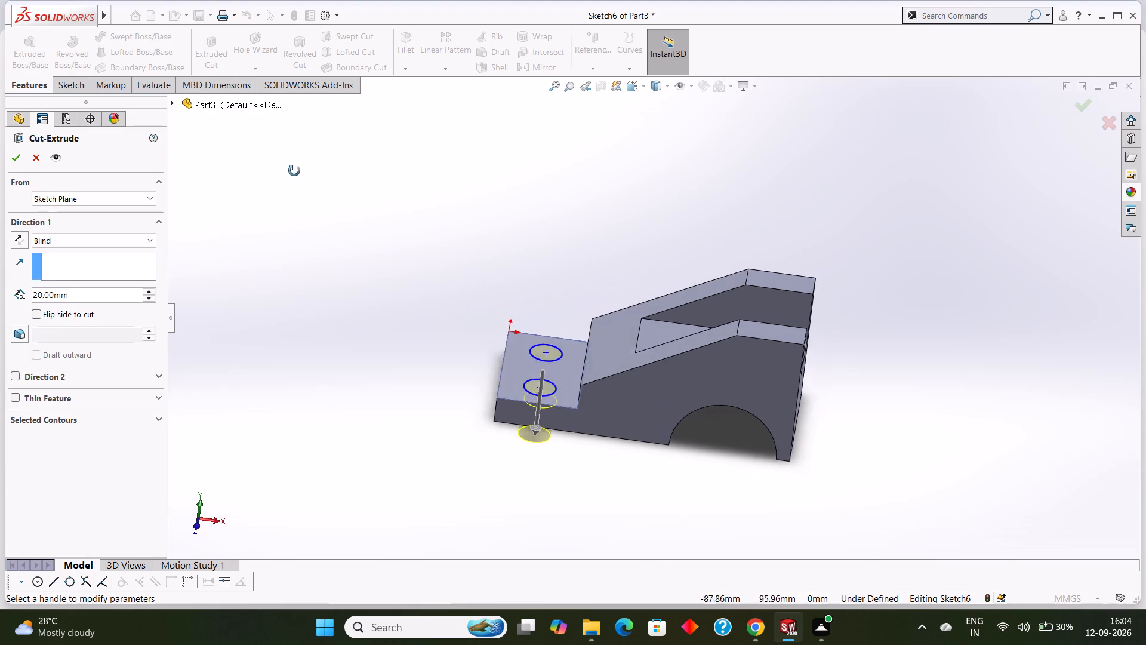
middle_drag(294, 171, 293, 154)
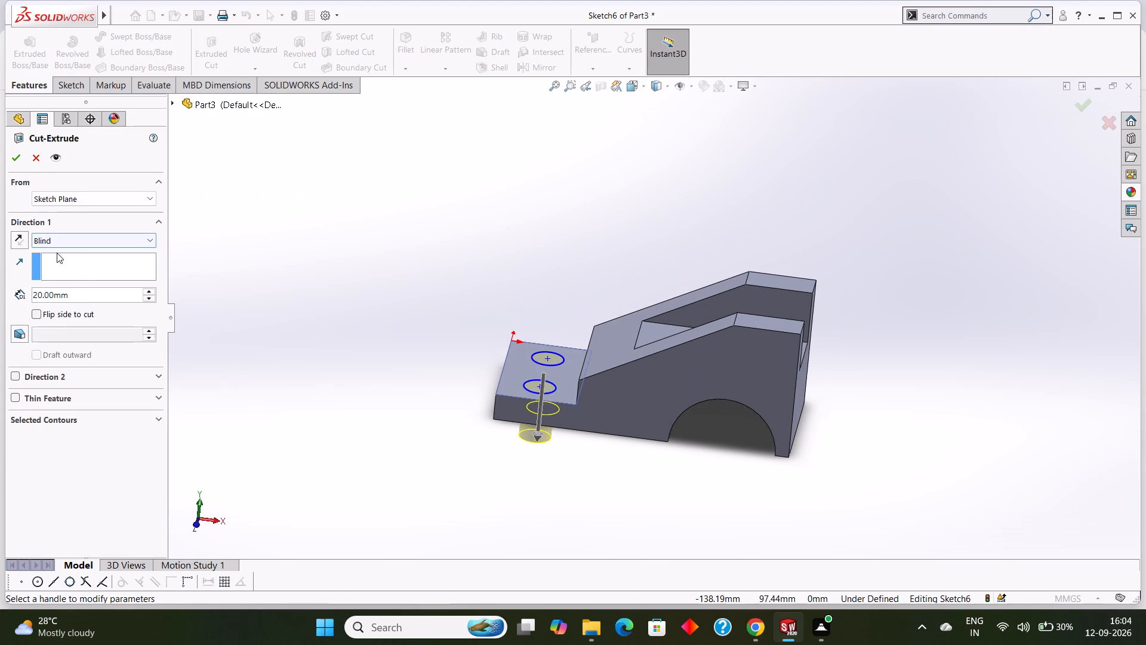
click(106, 238)
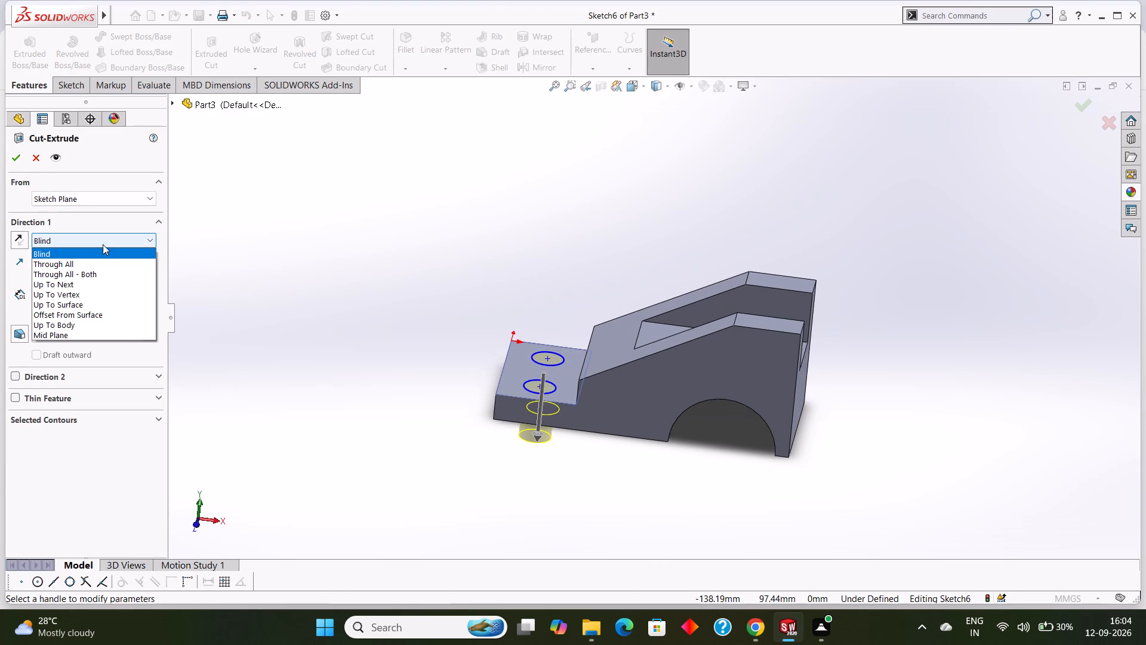
click(90, 266)
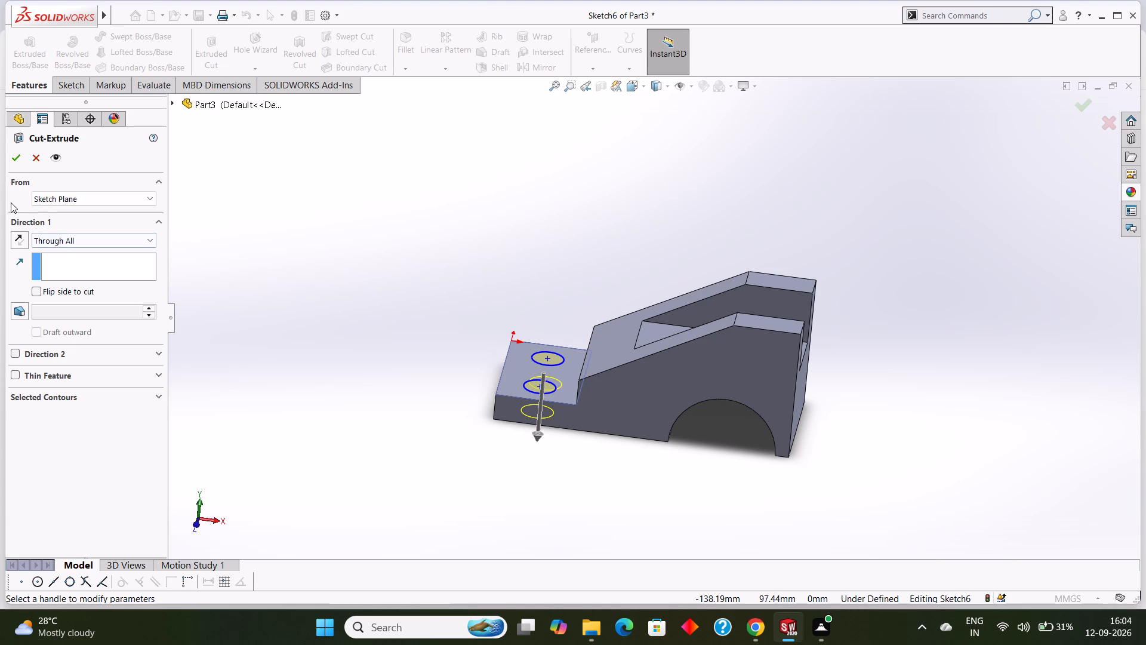
click(19, 161)
click(361, 256)
Examine the part from several angles, checking the two step holes, the central slot and the arched base cutout.
middle_drag(386, 290, 386, 310)
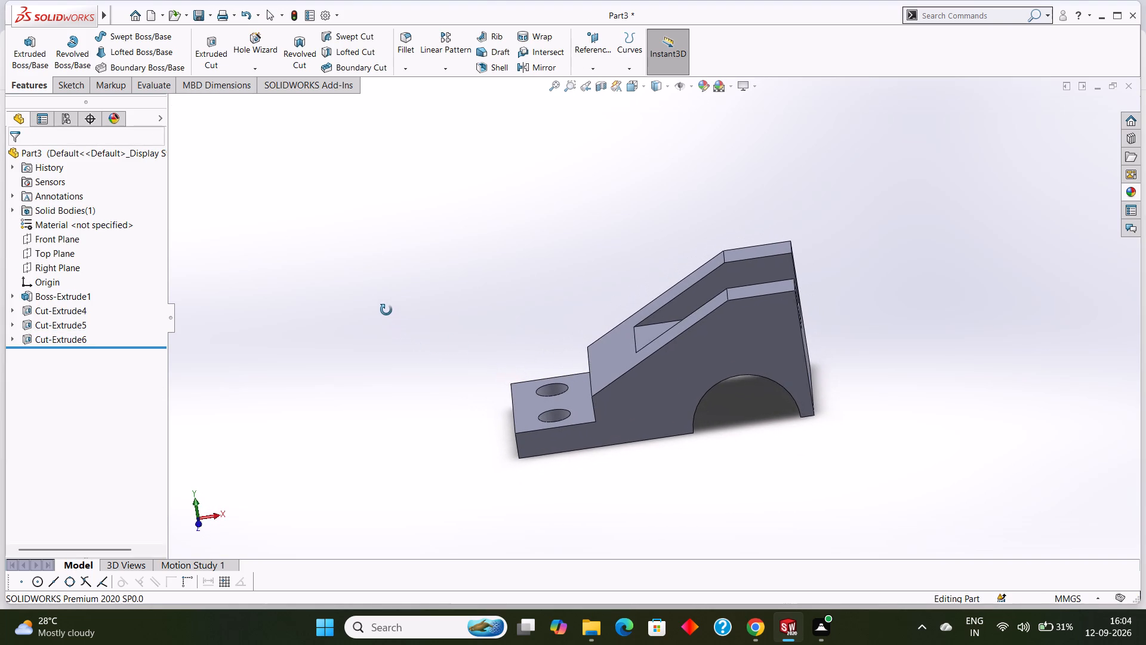
middle_drag(386, 310, 383, 299)
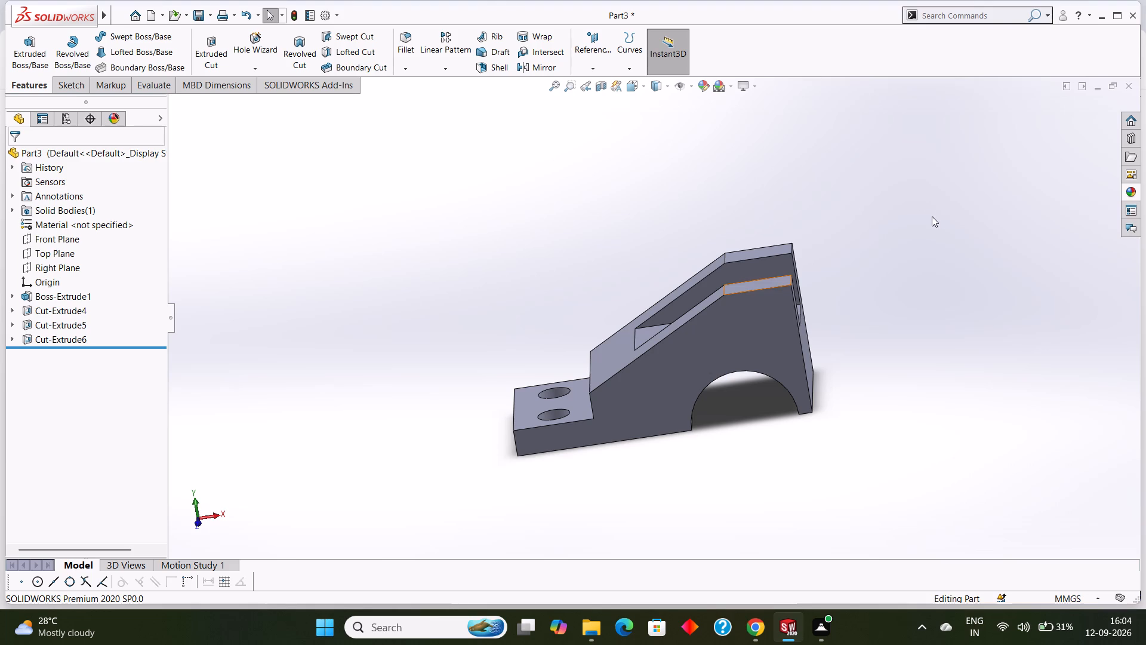
scroll(929, 223, up, 1)
middle_drag(929, 223, 934, 213)
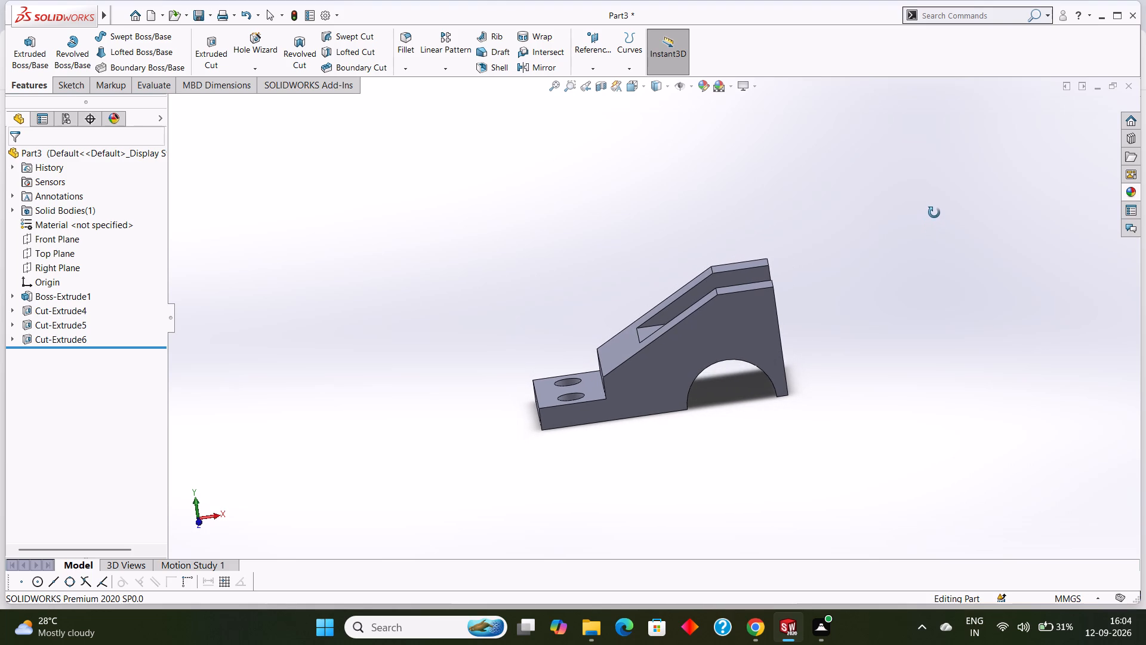
middle_drag(934, 213, 889, 235)
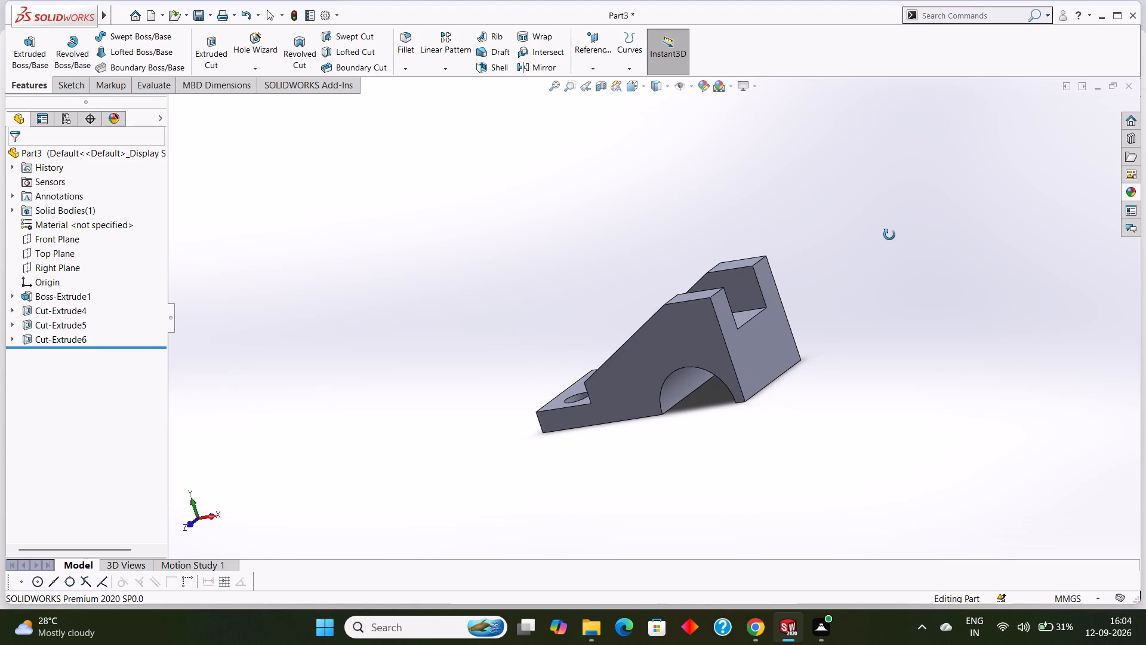
middle_drag(889, 235, 895, 232)
scroll(899, 245, down, 1)
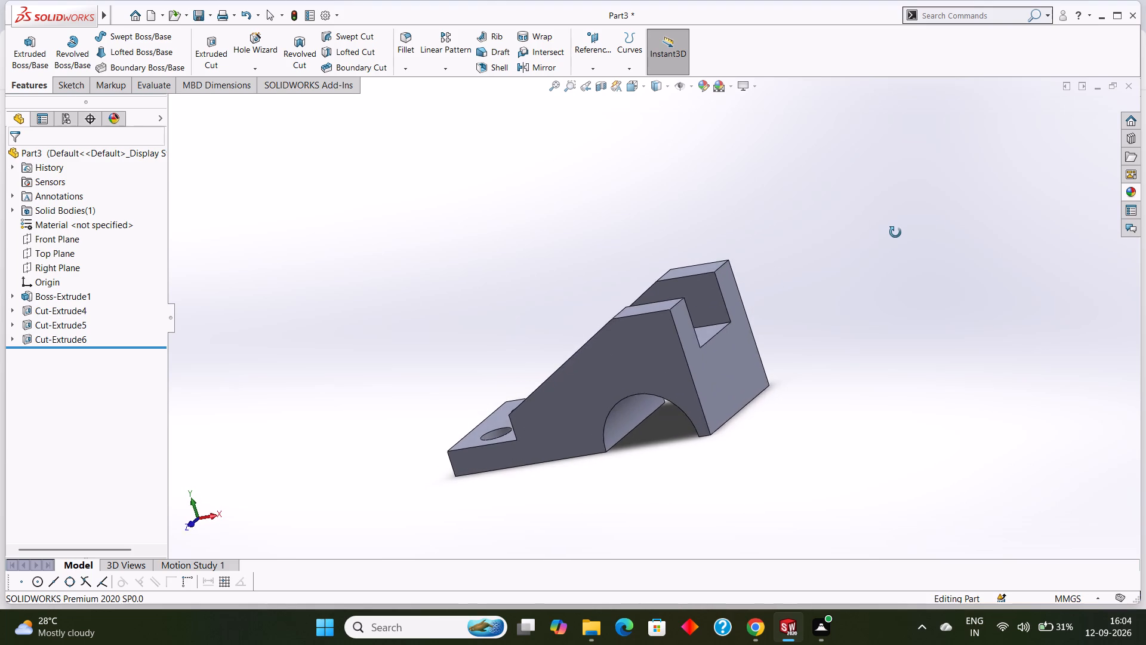
middle_drag(895, 232, 907, 232)
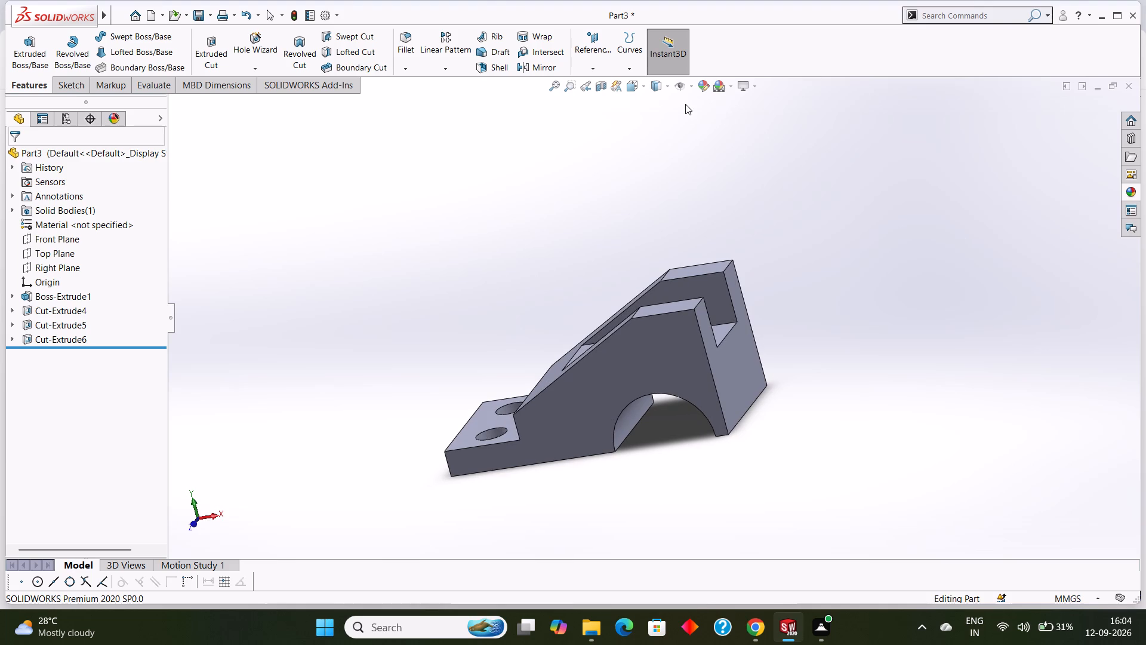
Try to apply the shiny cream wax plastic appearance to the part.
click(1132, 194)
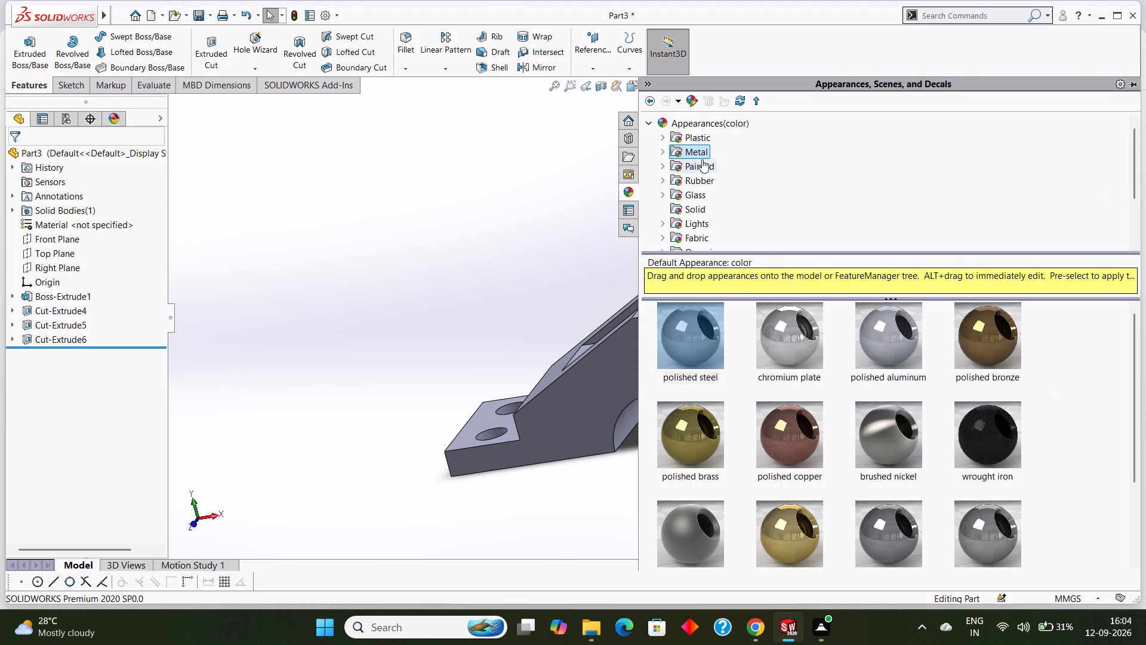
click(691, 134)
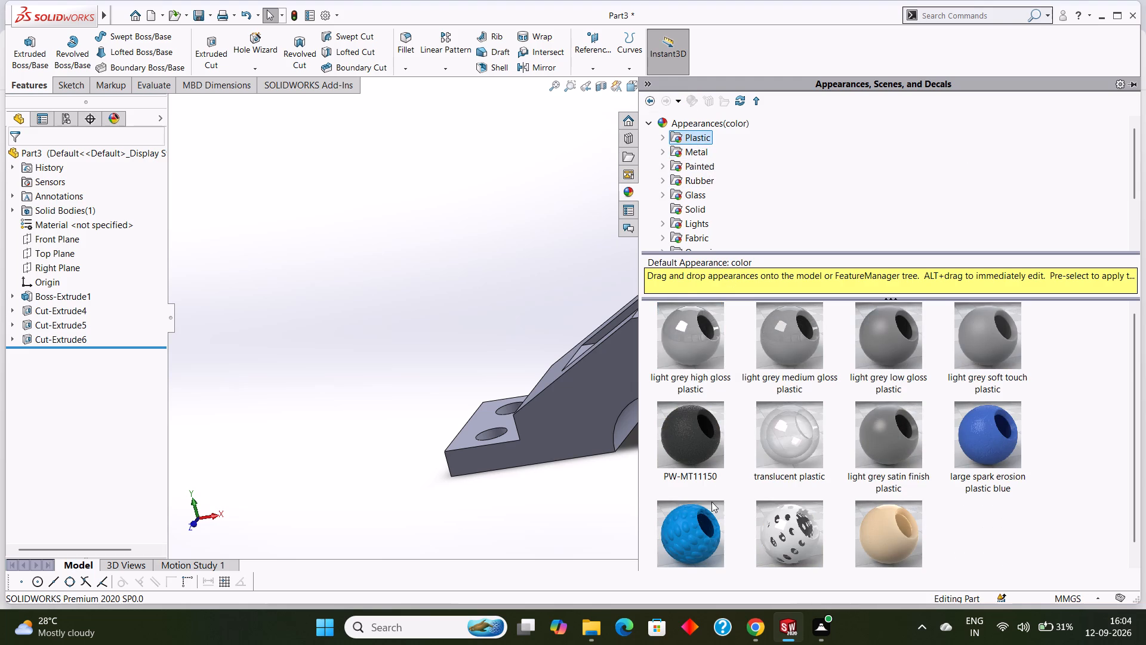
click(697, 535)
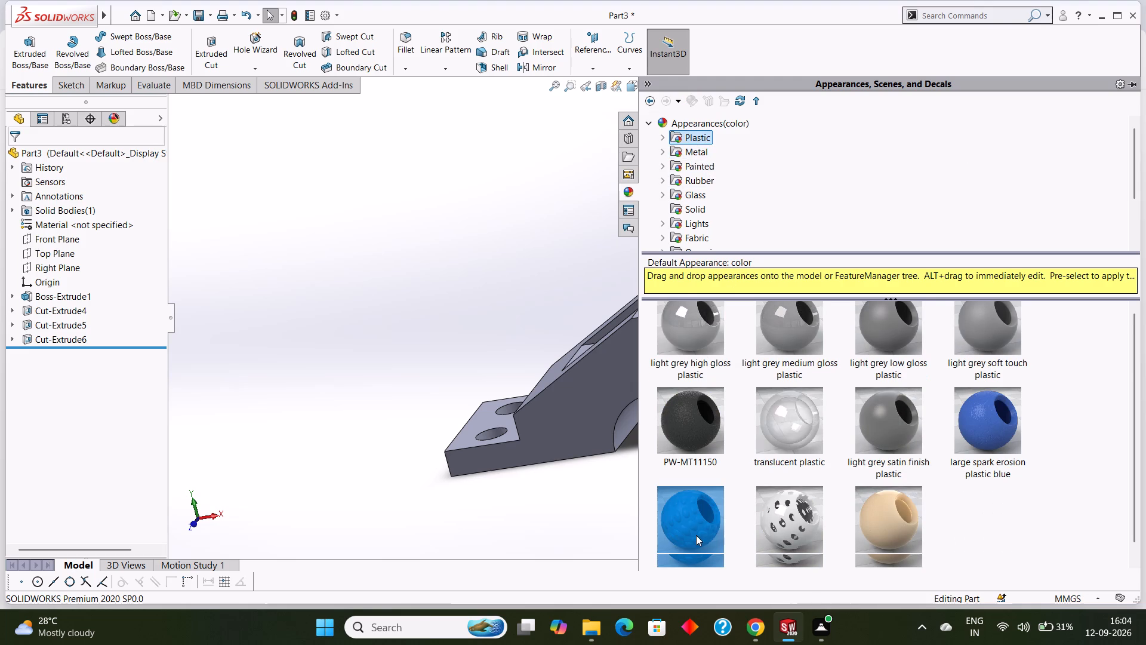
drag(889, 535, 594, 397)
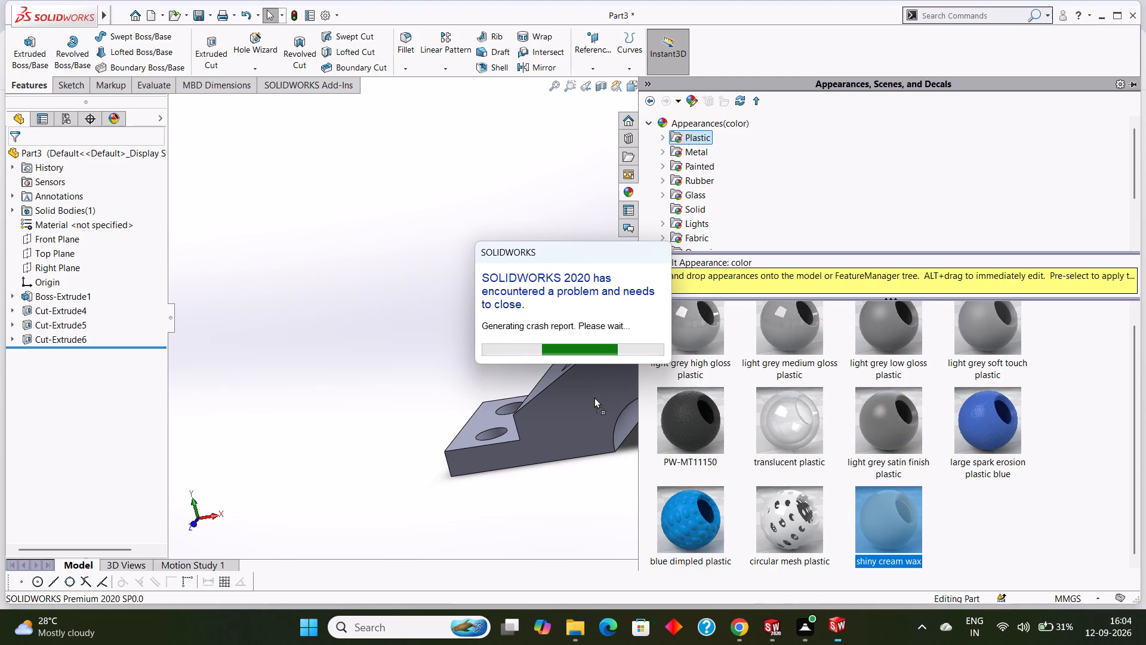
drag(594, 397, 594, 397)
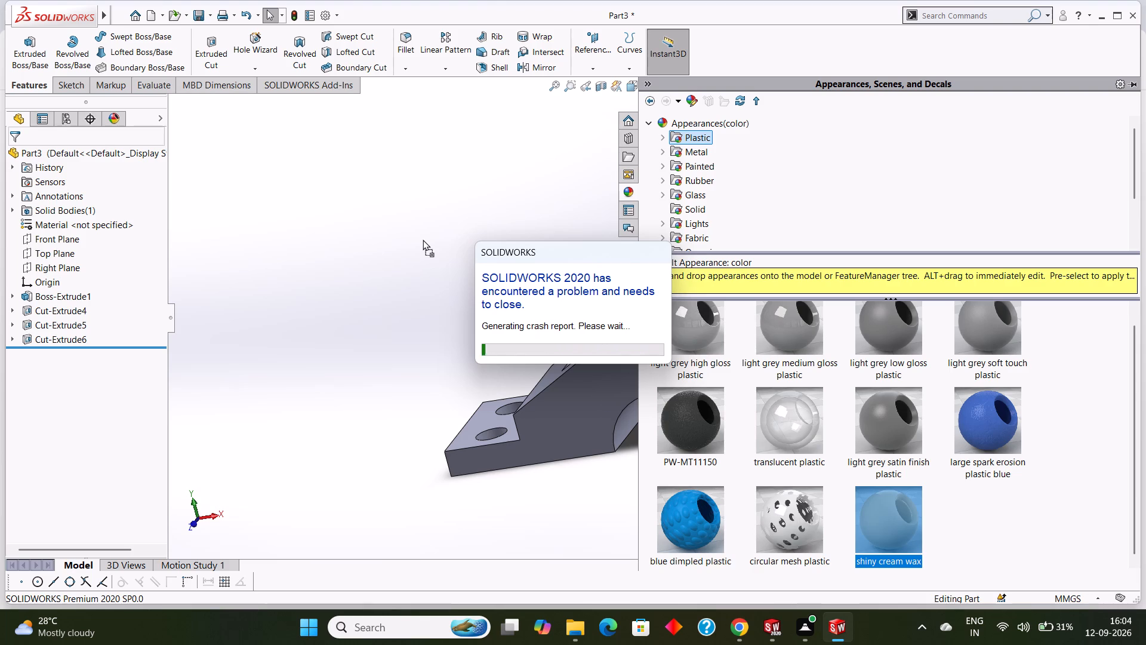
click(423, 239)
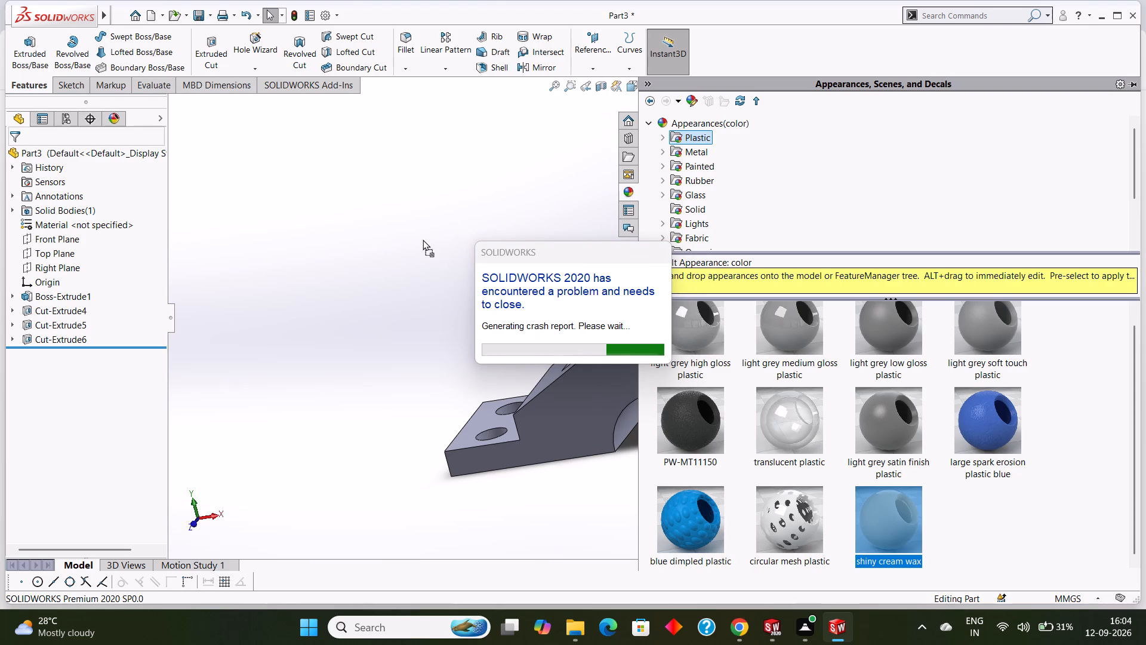
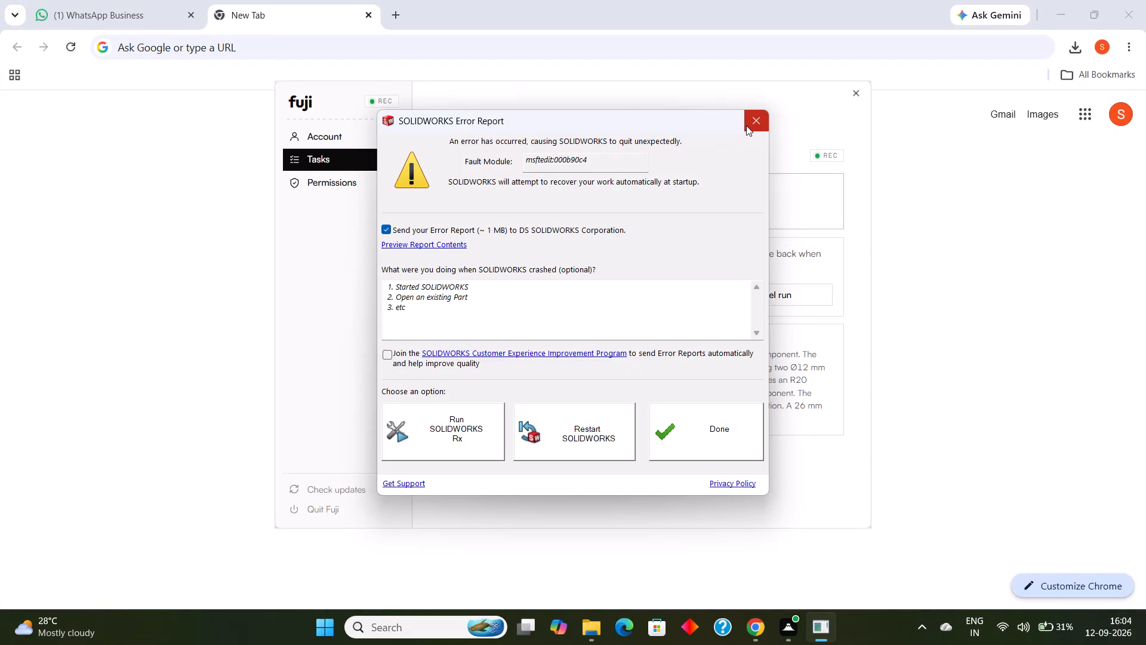
Dismiss the SOLIDWORKS Error Report window without restarting the program.
click(748, 124)
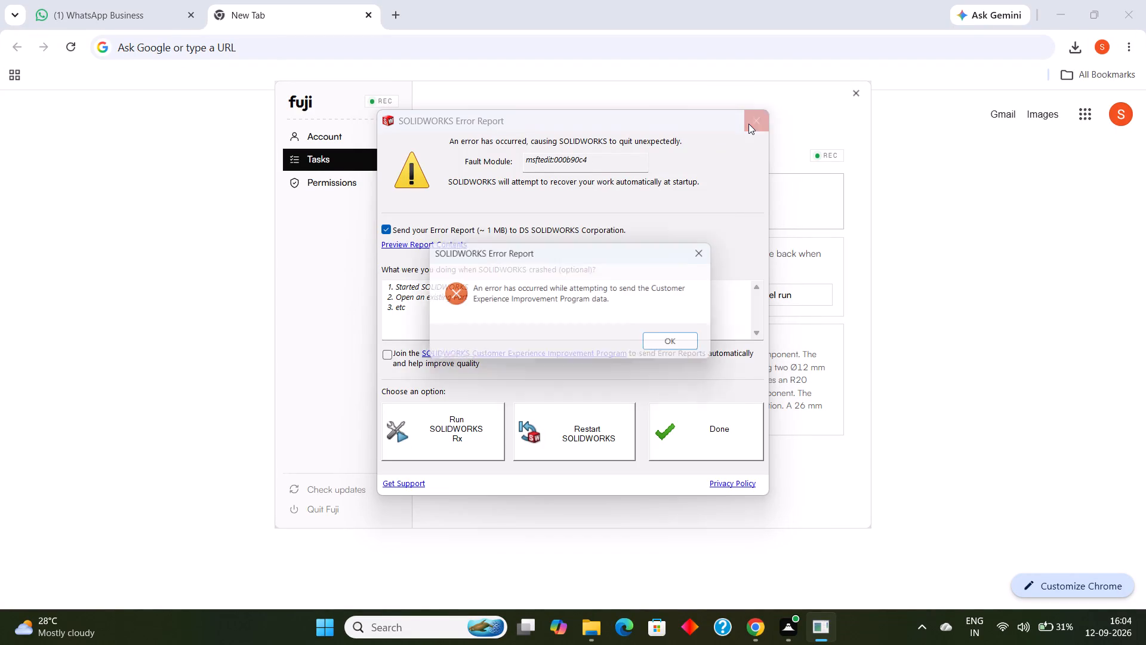
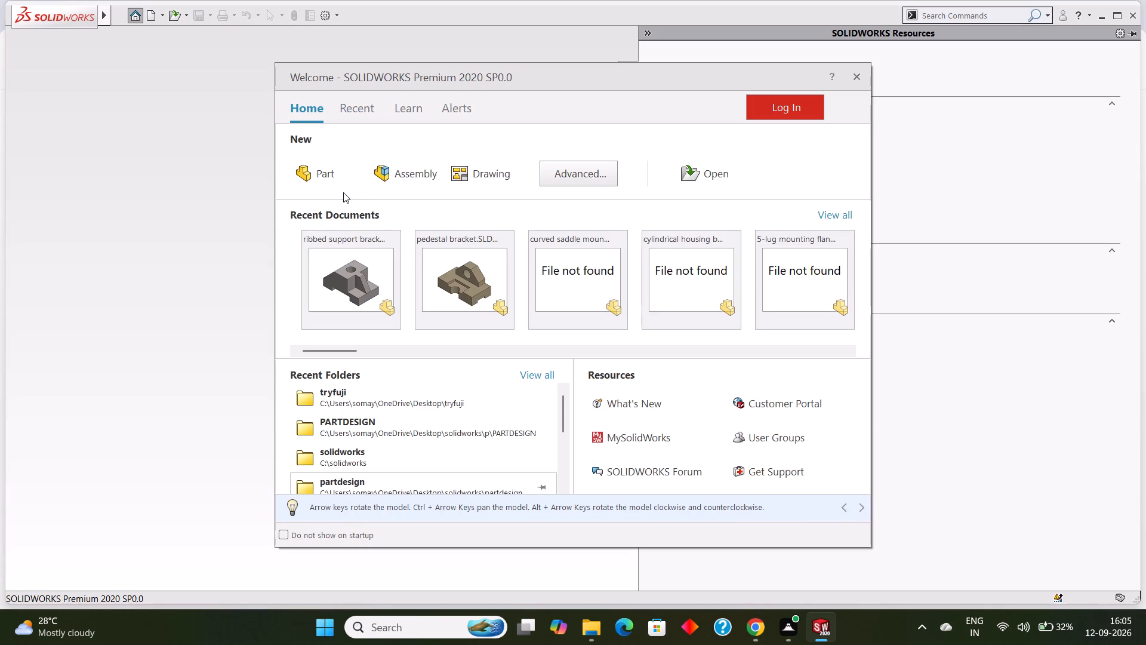
Create a new part document from the Welcome window.
click(332, 180)
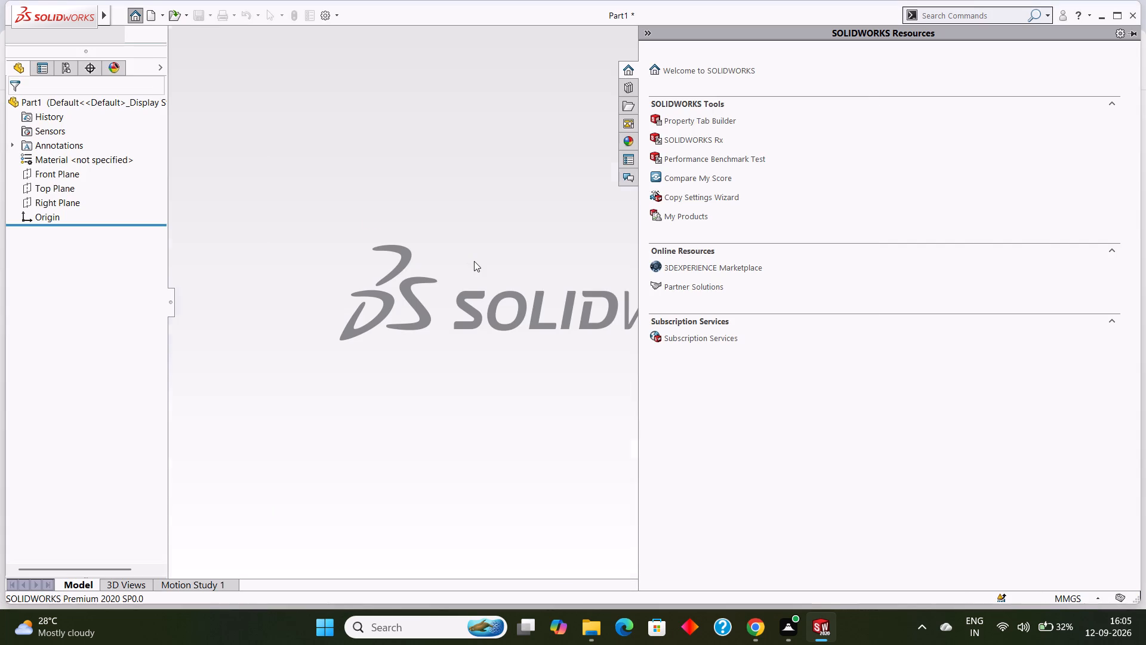
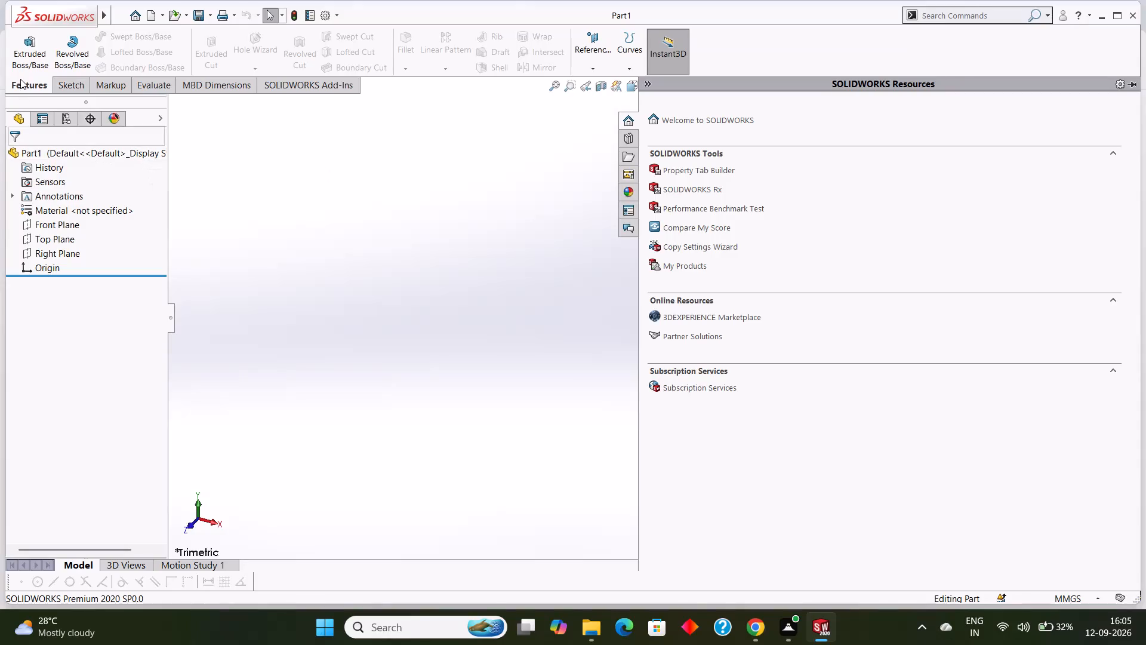
Bring up the sketching tools for the new empty part.
click(73, 79)
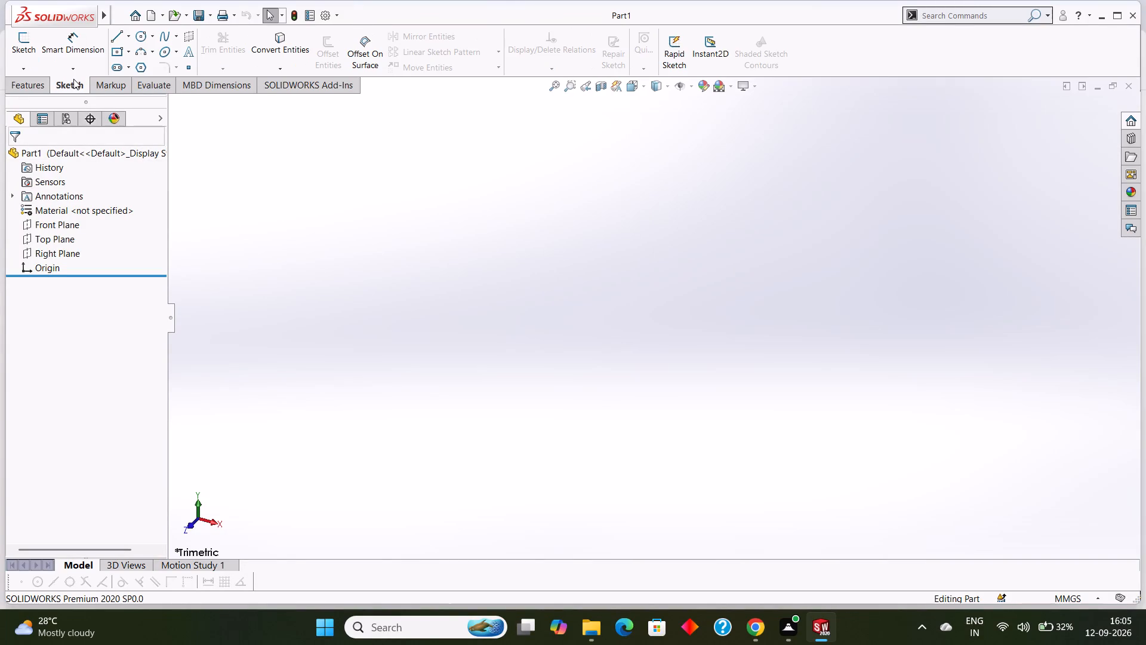
Switch to Google Chrome and close its browser window.
click(748, 627)
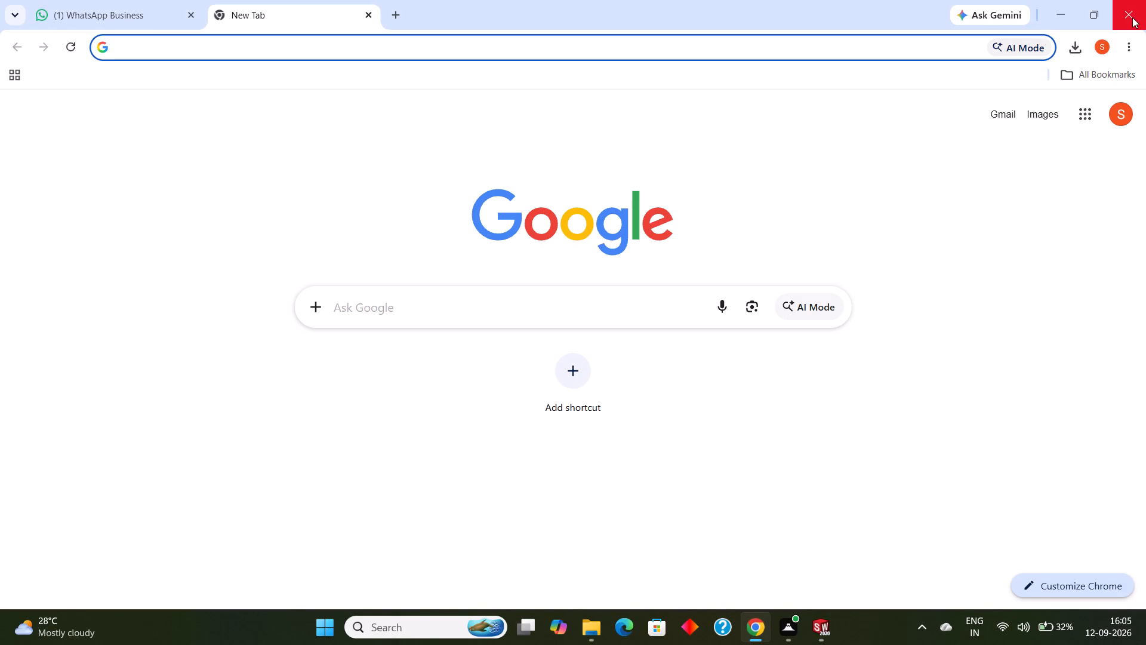
click(1132, 17)
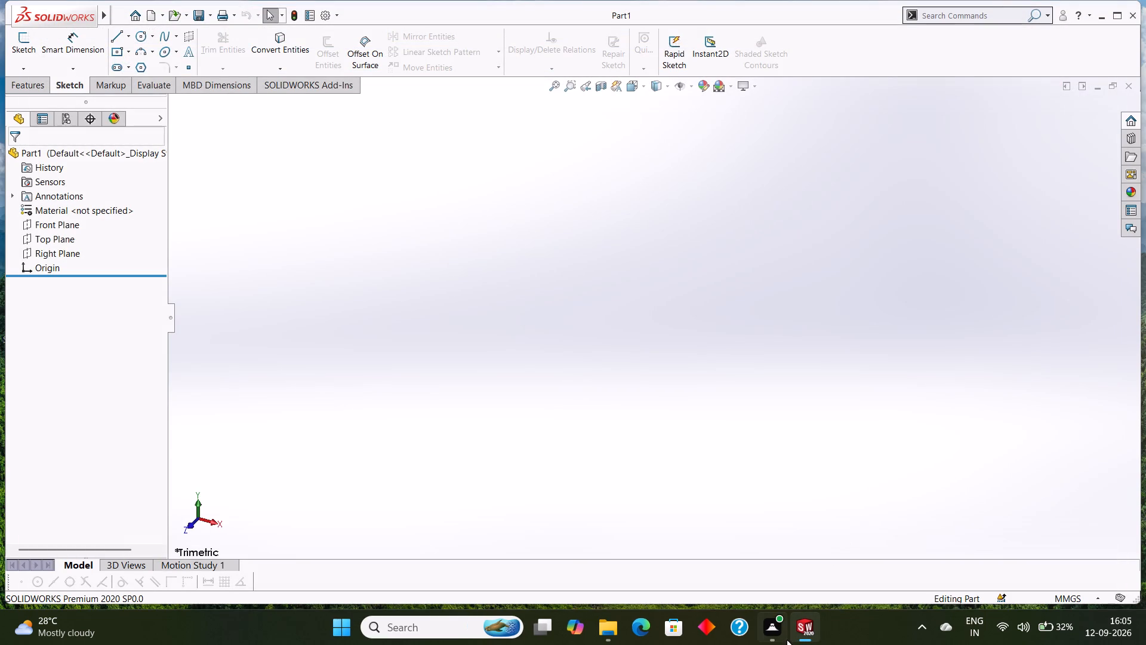
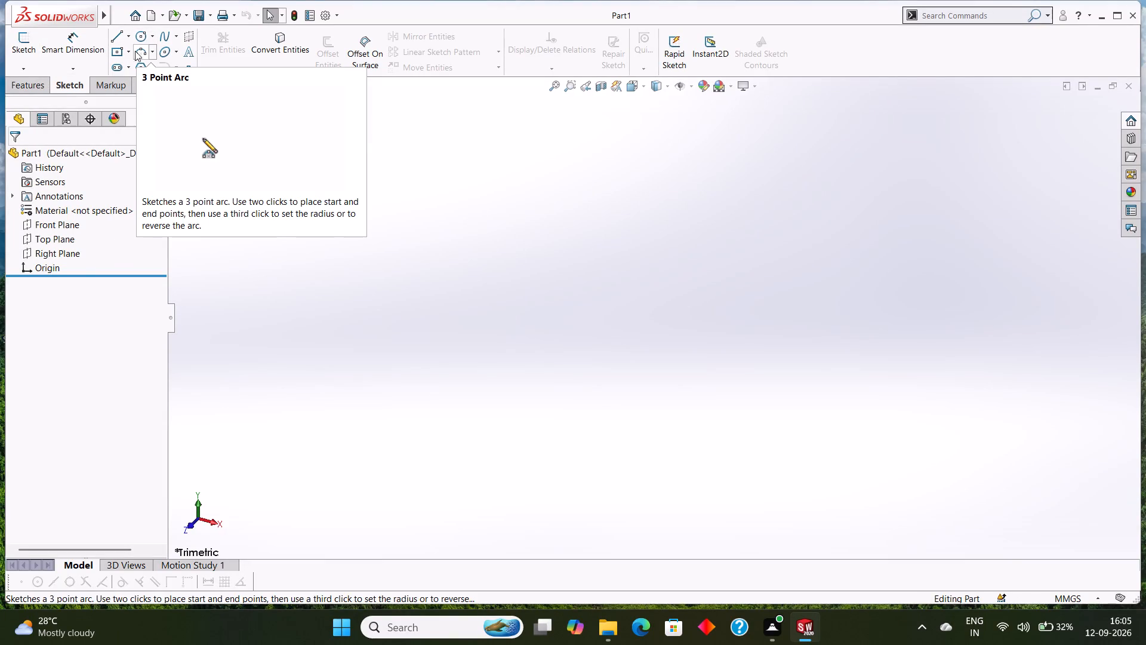
Sketch a chain of horizontal lines of 65, 20, 20 and 5 mm on the Front Plane, starting at the origin.
click(54, 220)
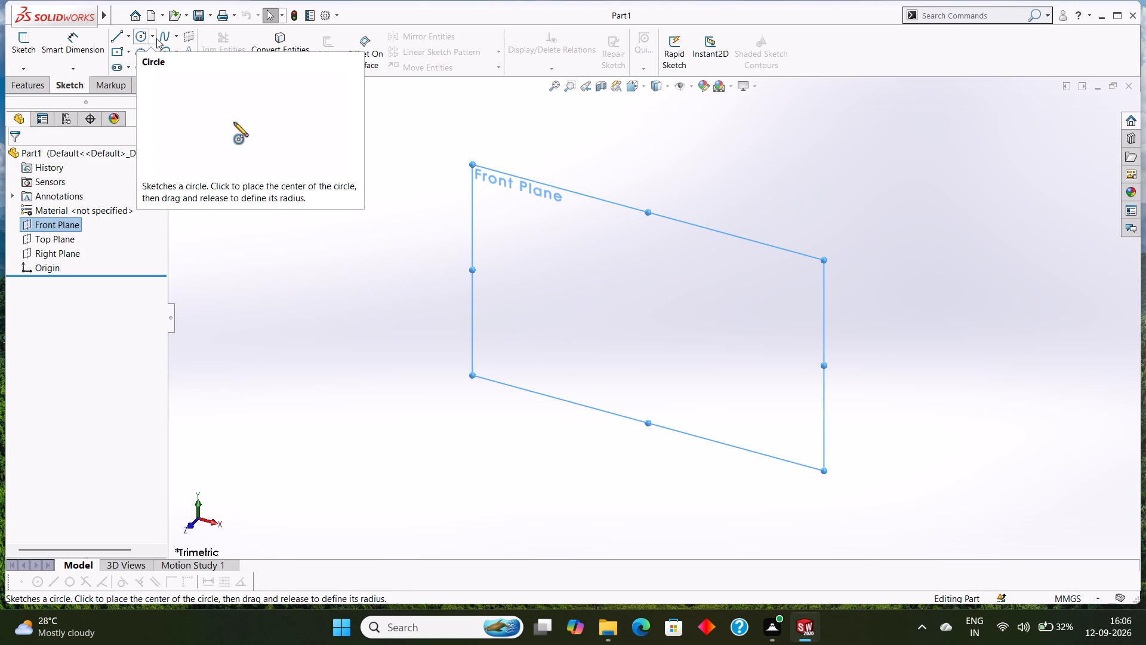
click(123, 34)
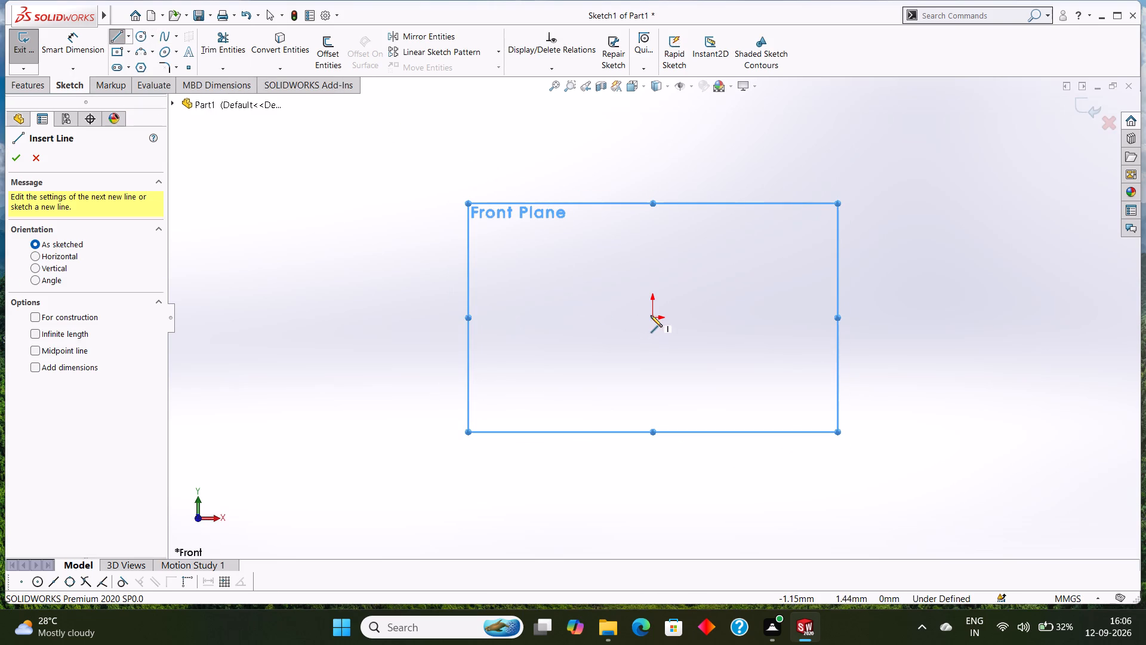
click(651, 318)
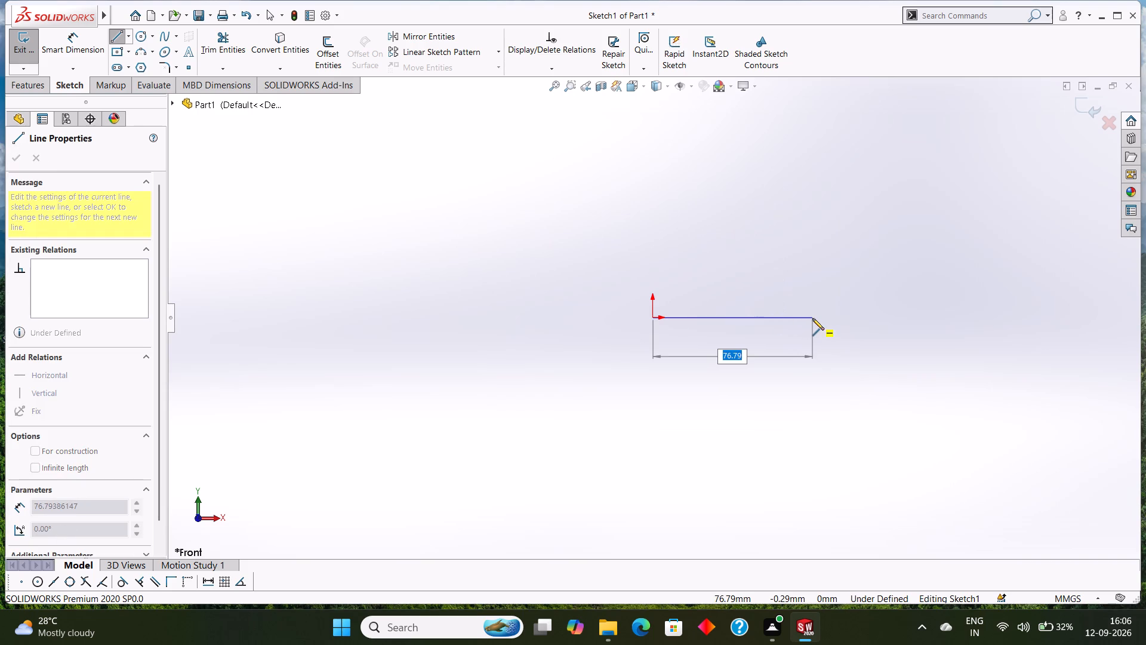
text(65)
key(Return)
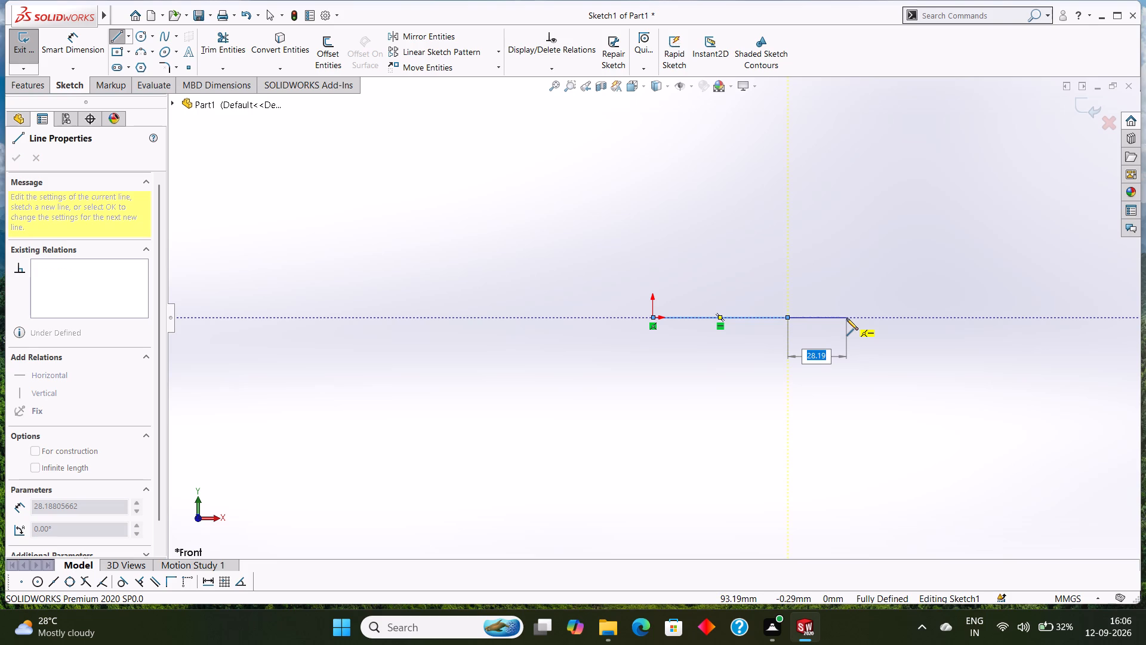
text(20)
key(Return)
text(20)
key(Return)
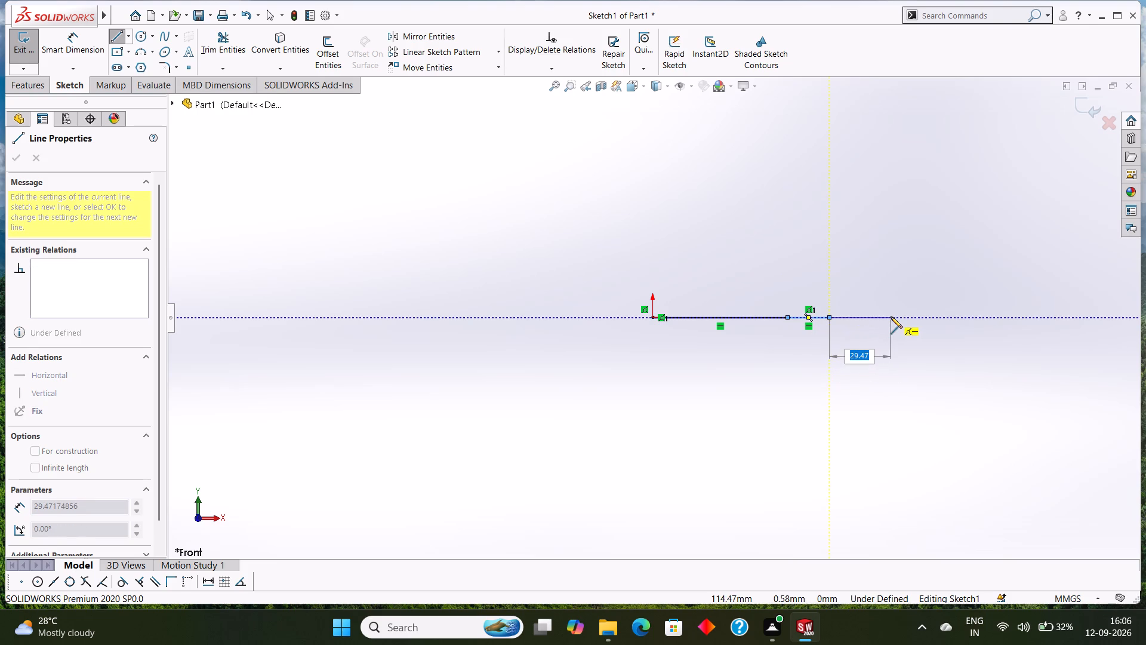
text(20)
key(Return)
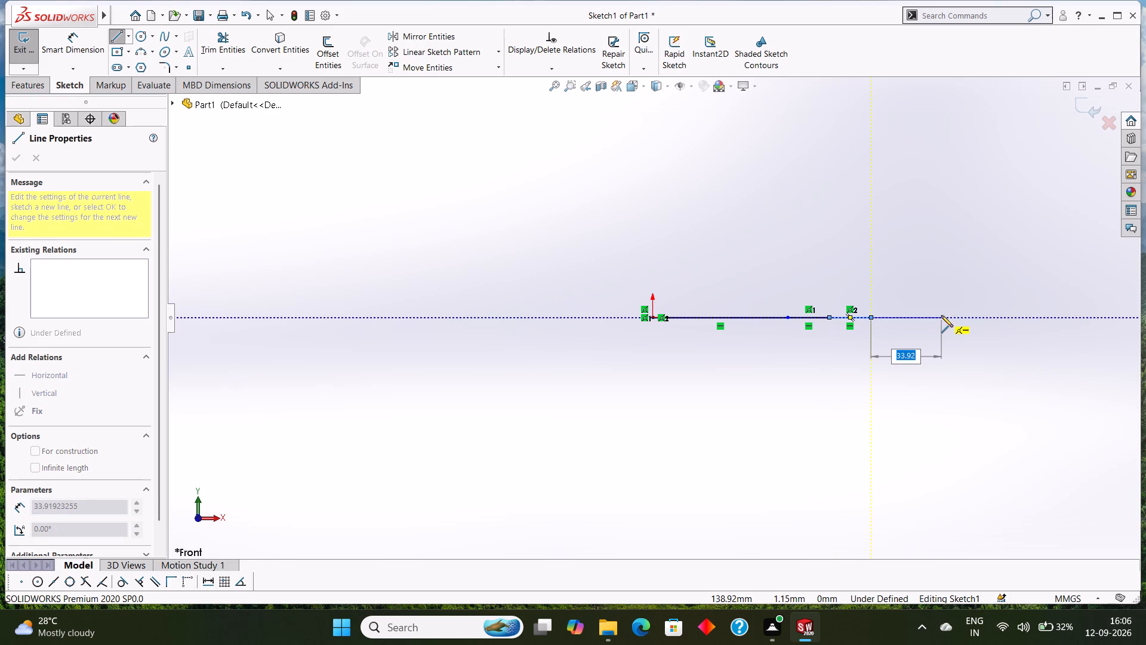
key(5)
key(Return)
right_click(948, 331)
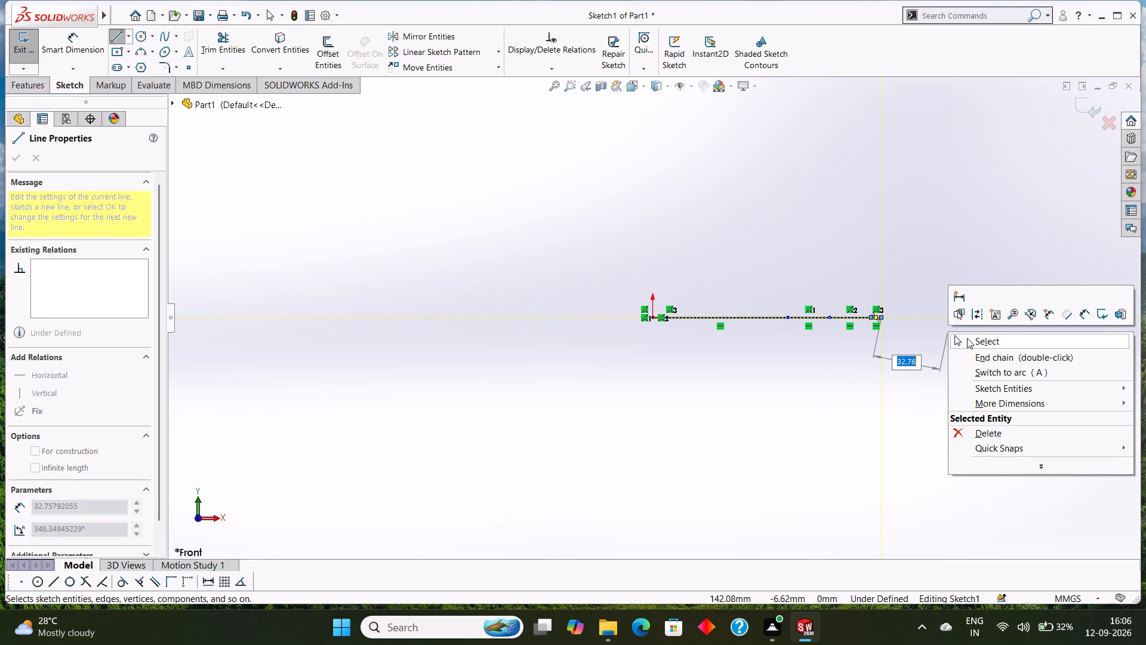
click(967, 338)
Draw a circle of radius 20 mm centred on the point between the two 20 mm base segments.
scroll(855, 291, down, 1)
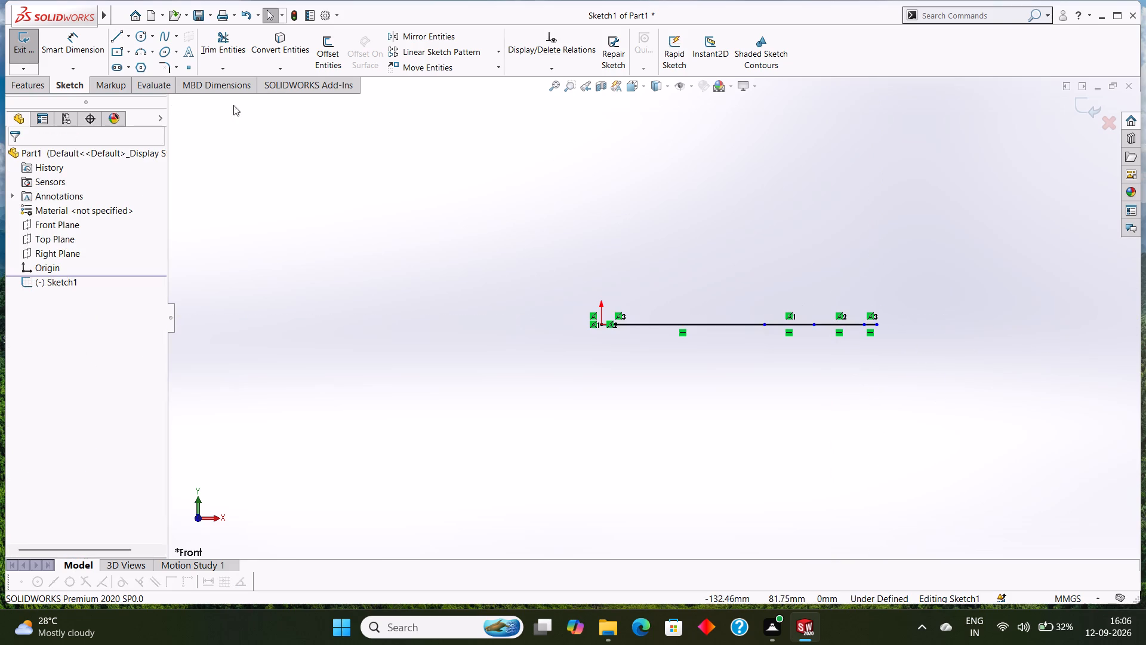
click(150, 36)
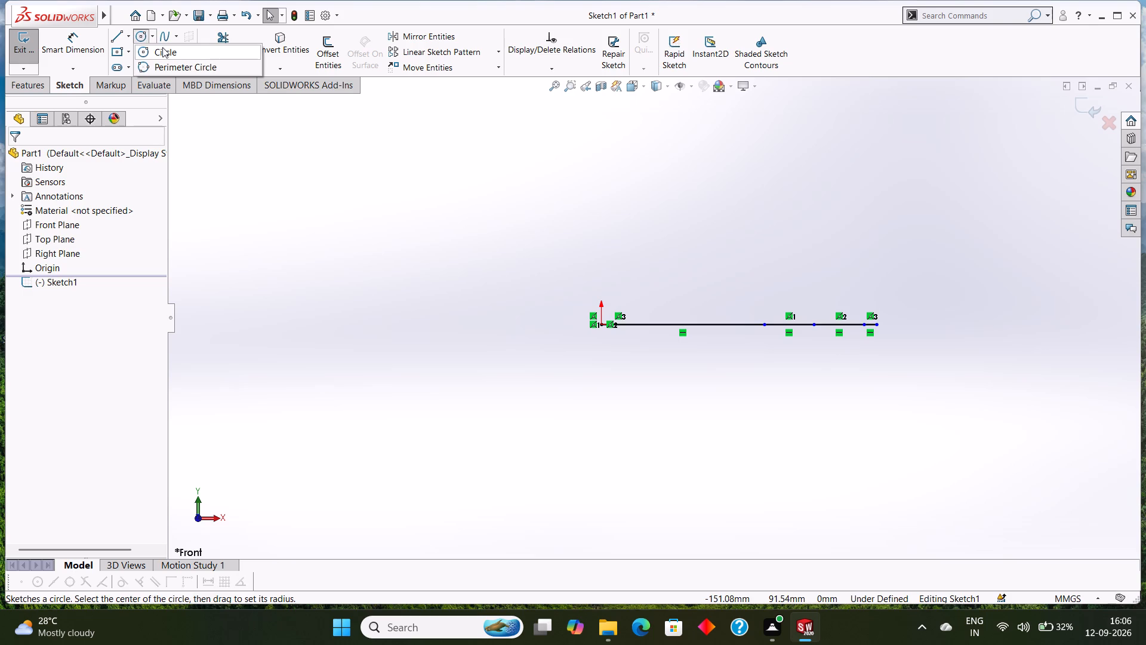
click(163, 48)
click(814, 323)
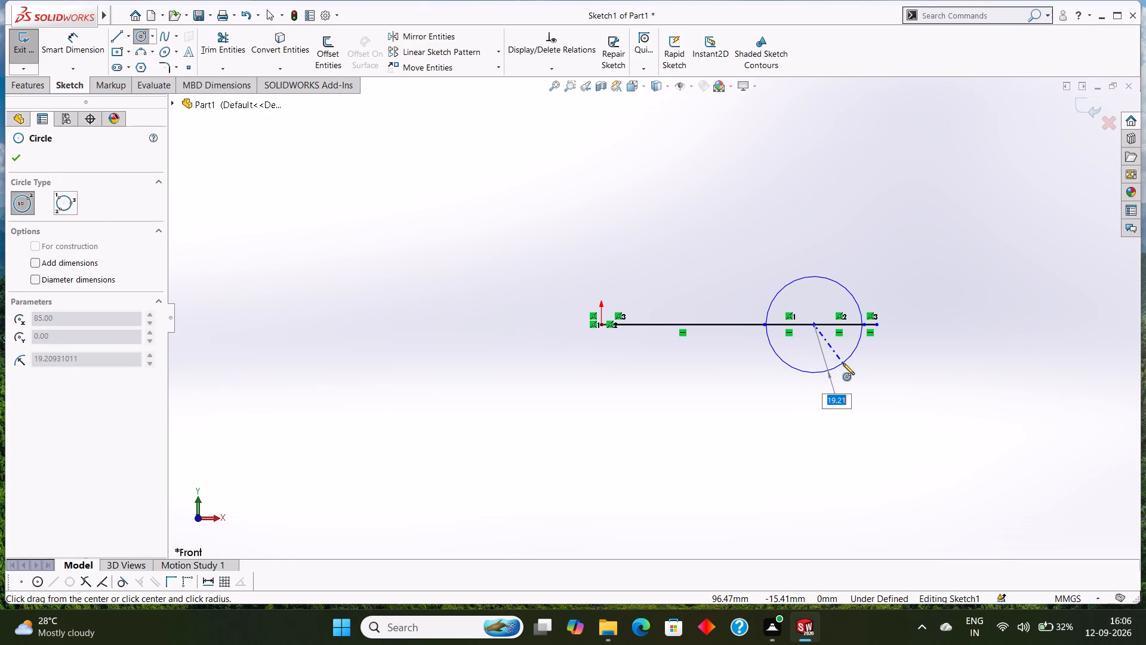
text(20)
key(Return)
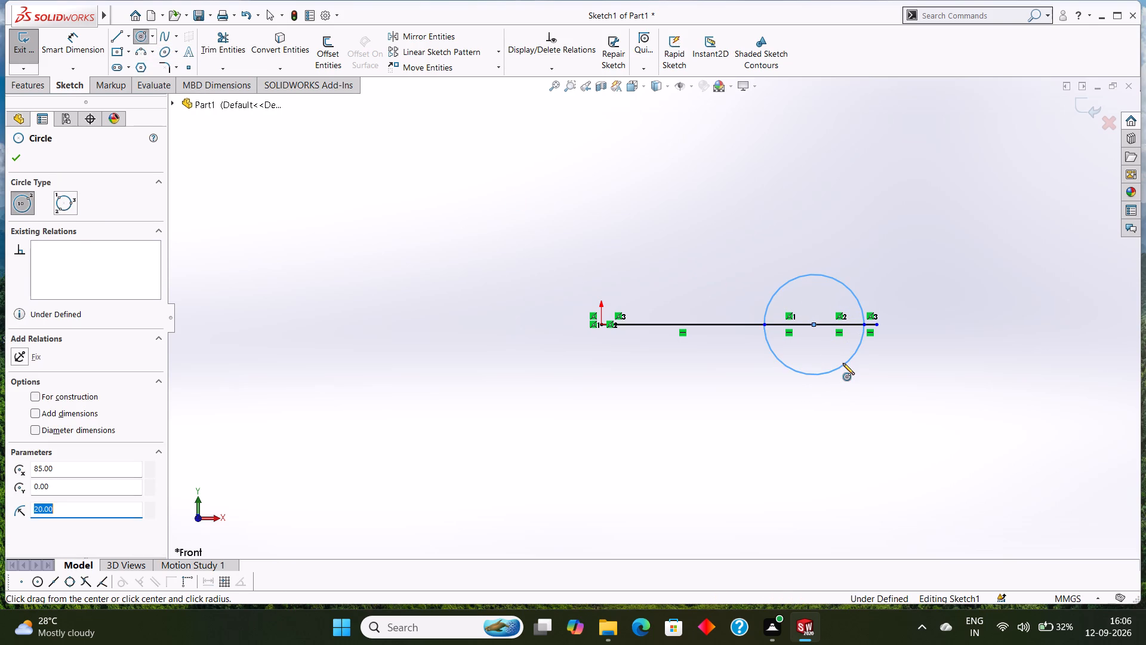
click(10, 156)
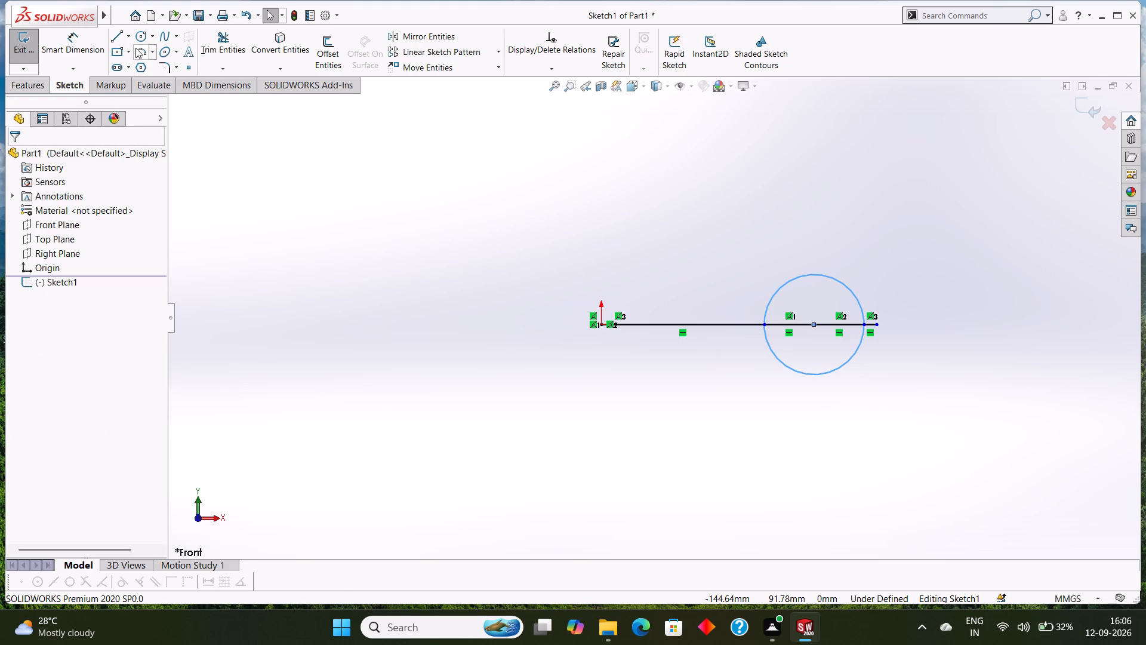
Trim away the base segments inside the circle and the circle's lower half, leaving an upward semicircular arch.
click(207, 44)
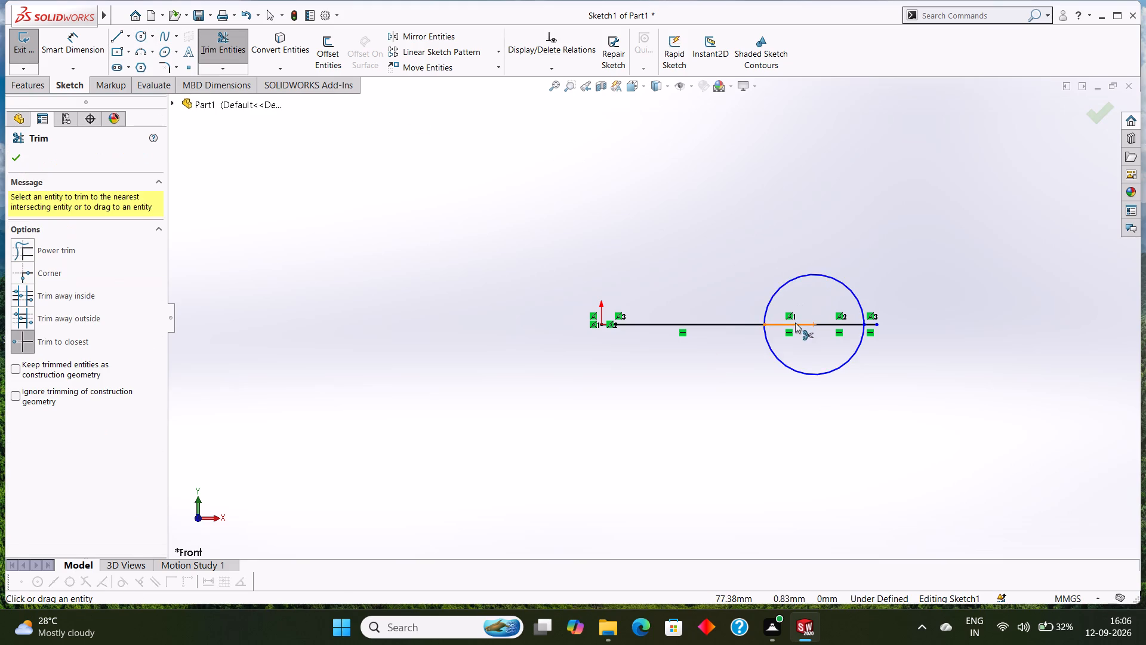
click(795, 322)
click(827, 324)
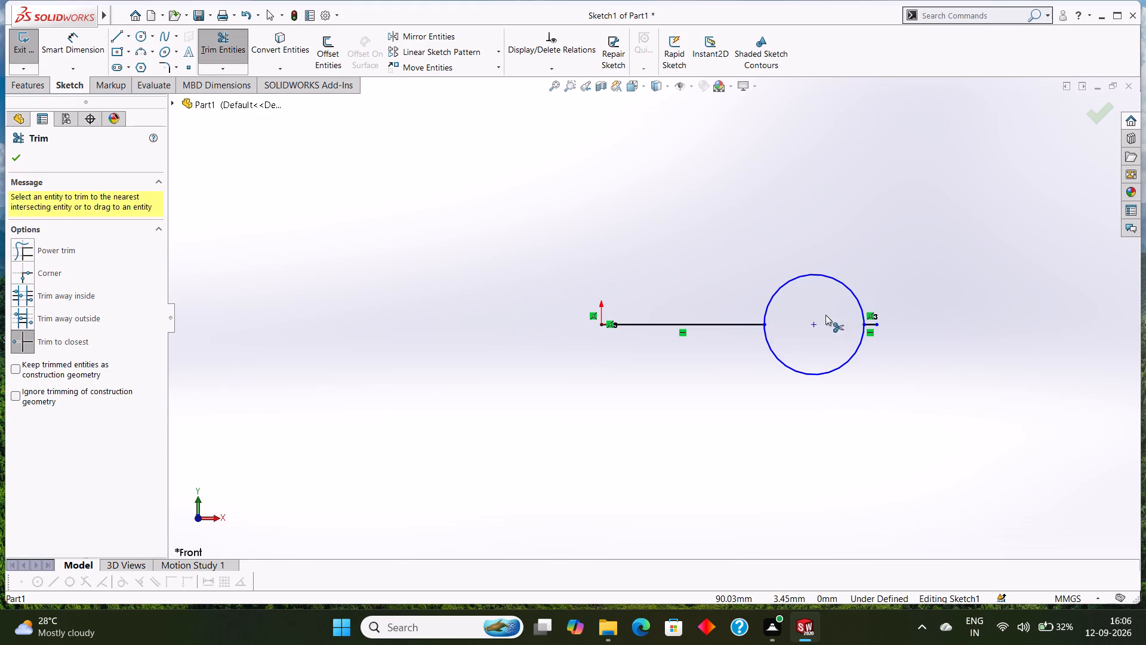
click(811, 375)
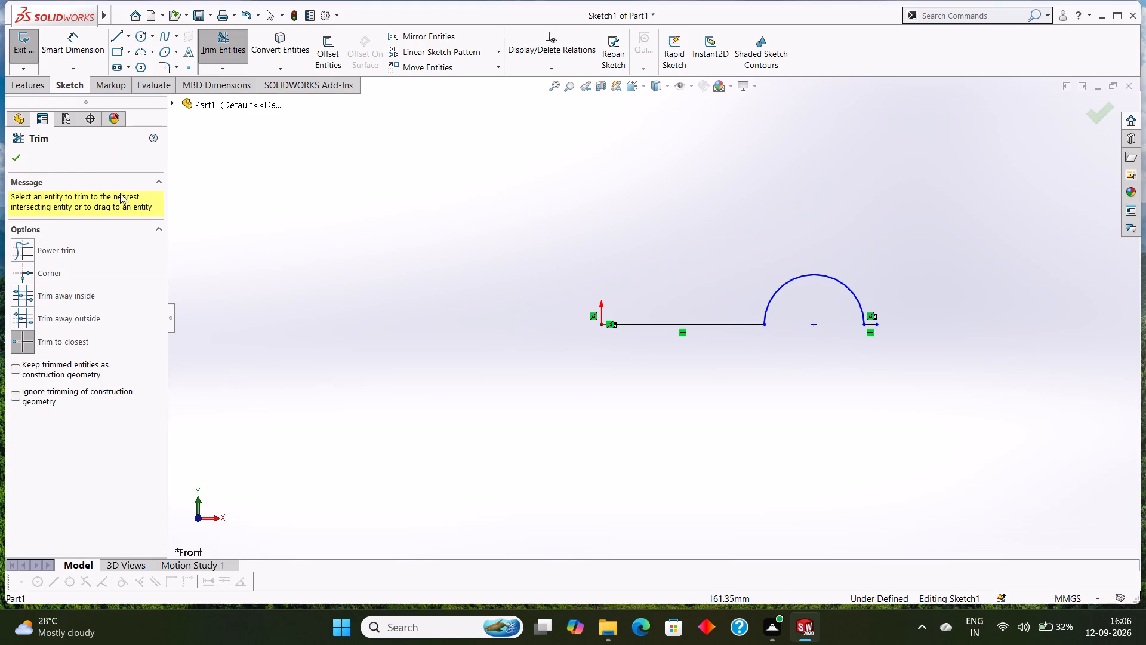
click(19, 157)
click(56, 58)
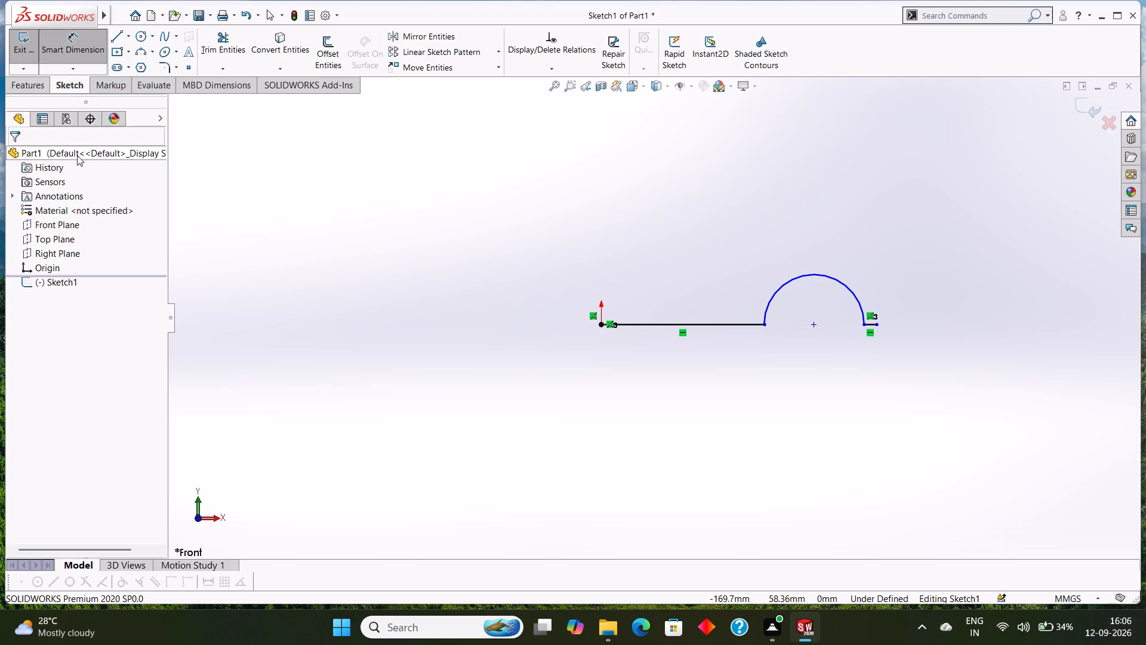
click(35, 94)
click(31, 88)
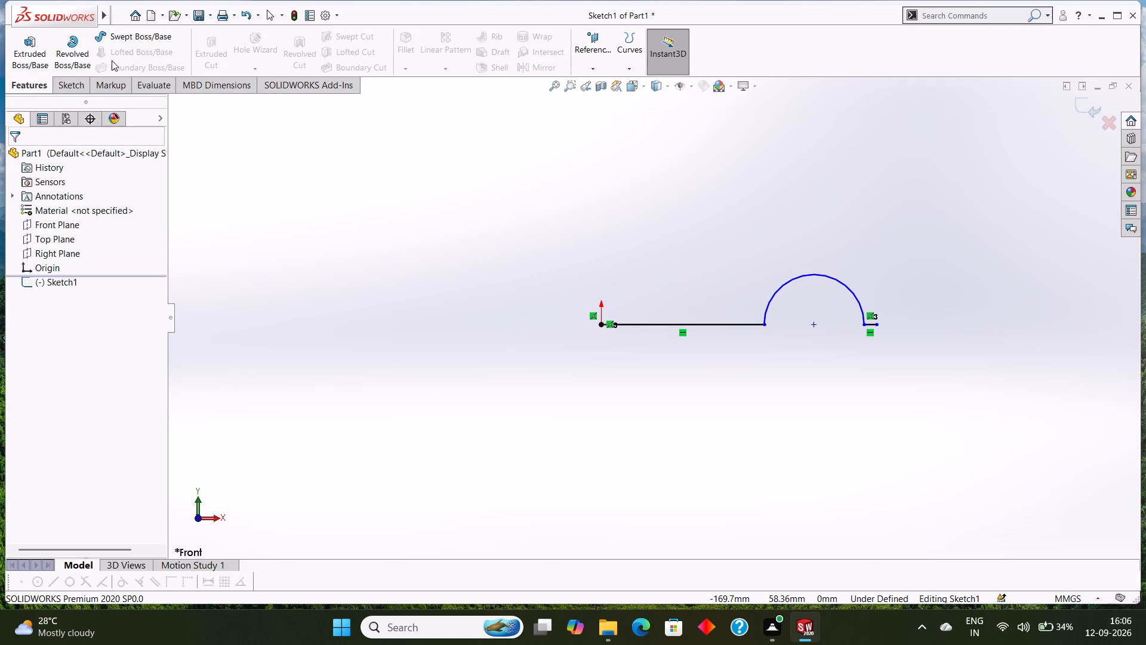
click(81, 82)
Draw a 10 mm vertical line up from the origin, followed by a 30 mm horizontal line toward the arch.
click(110, 34)
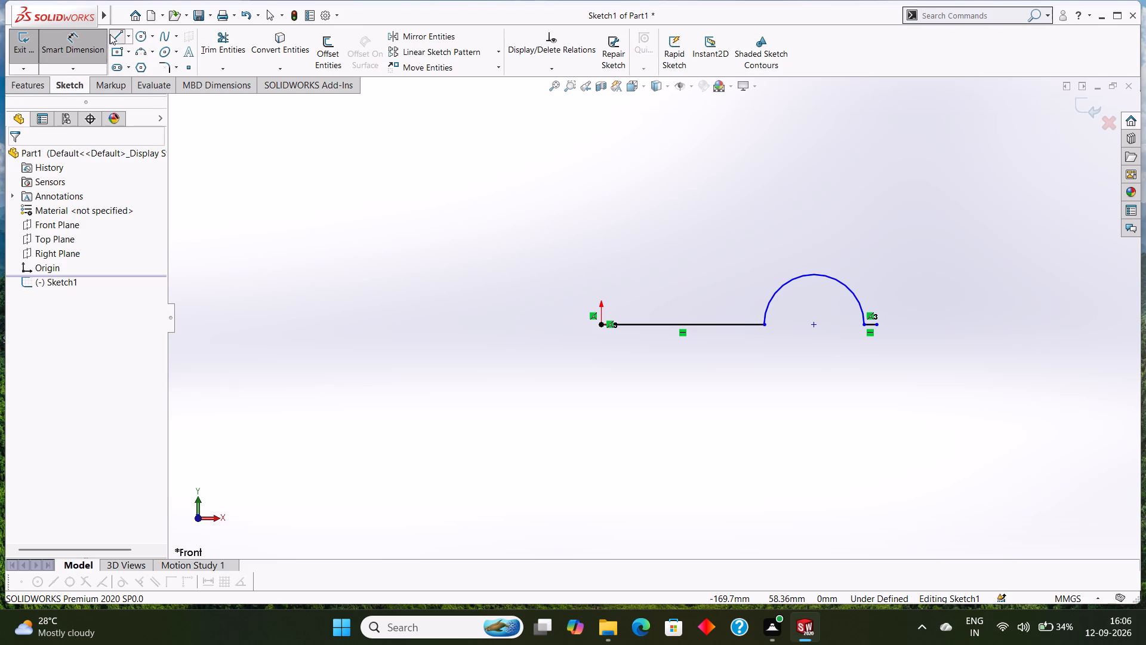
click(601, 321)
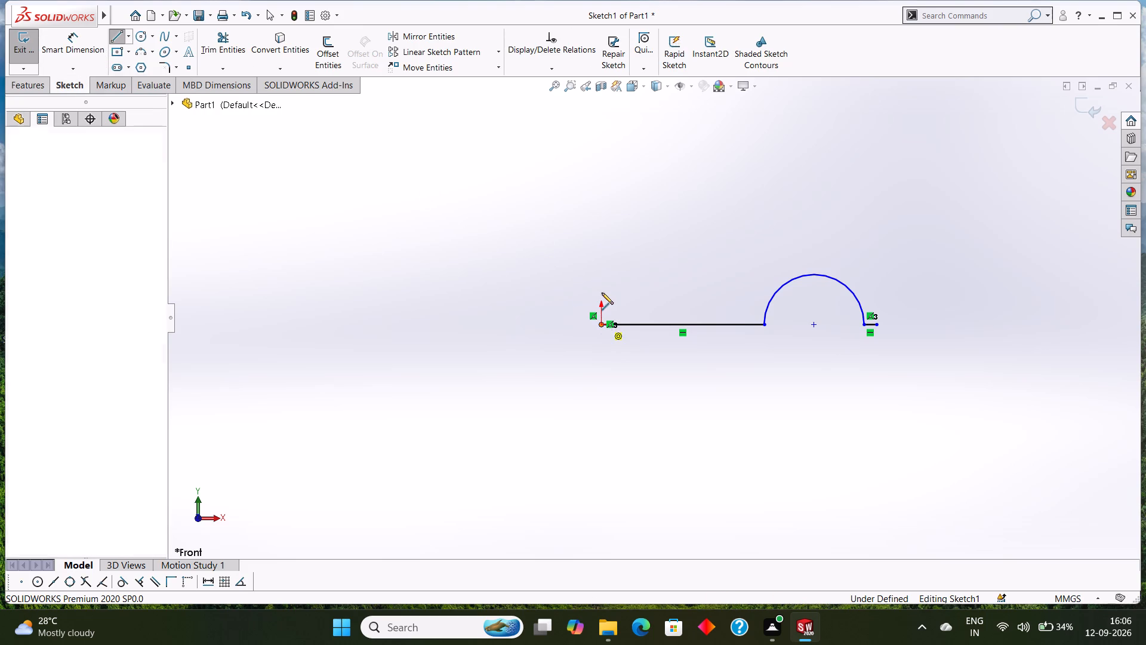
text(10)
key(Return)
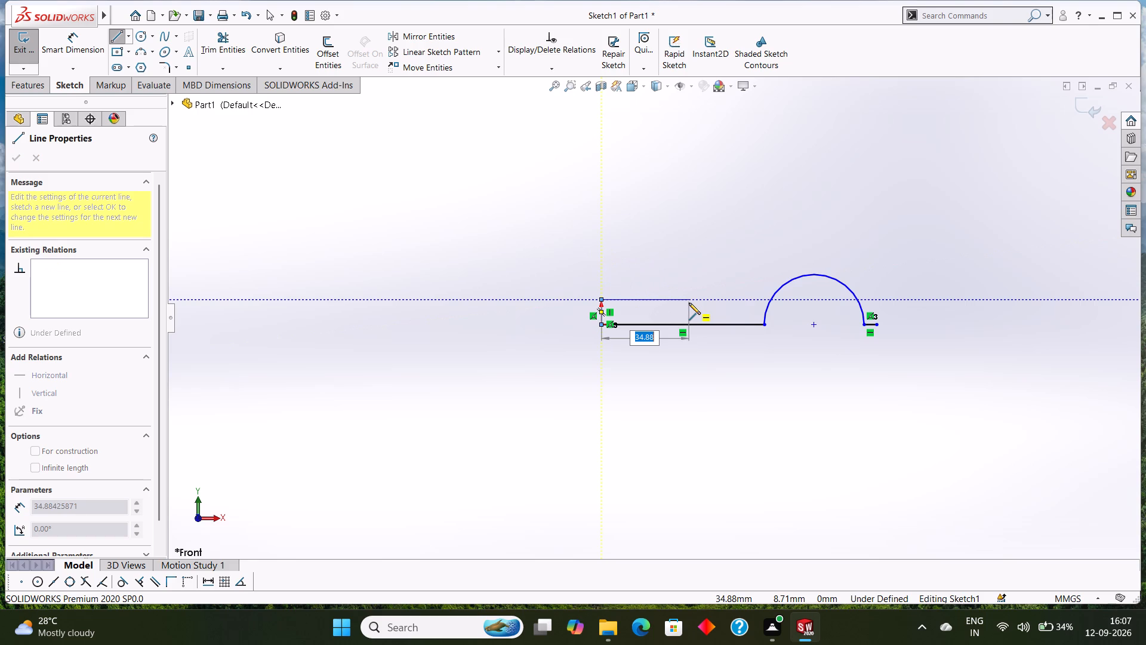
text(30)
key(Return)
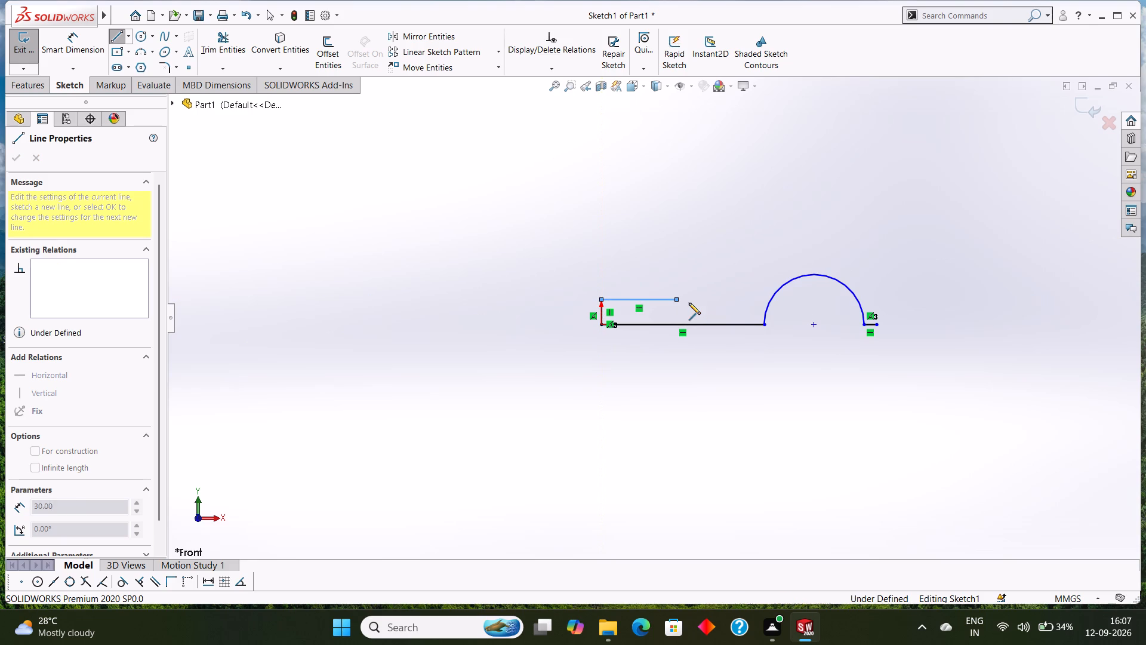
right_click(701, 263)
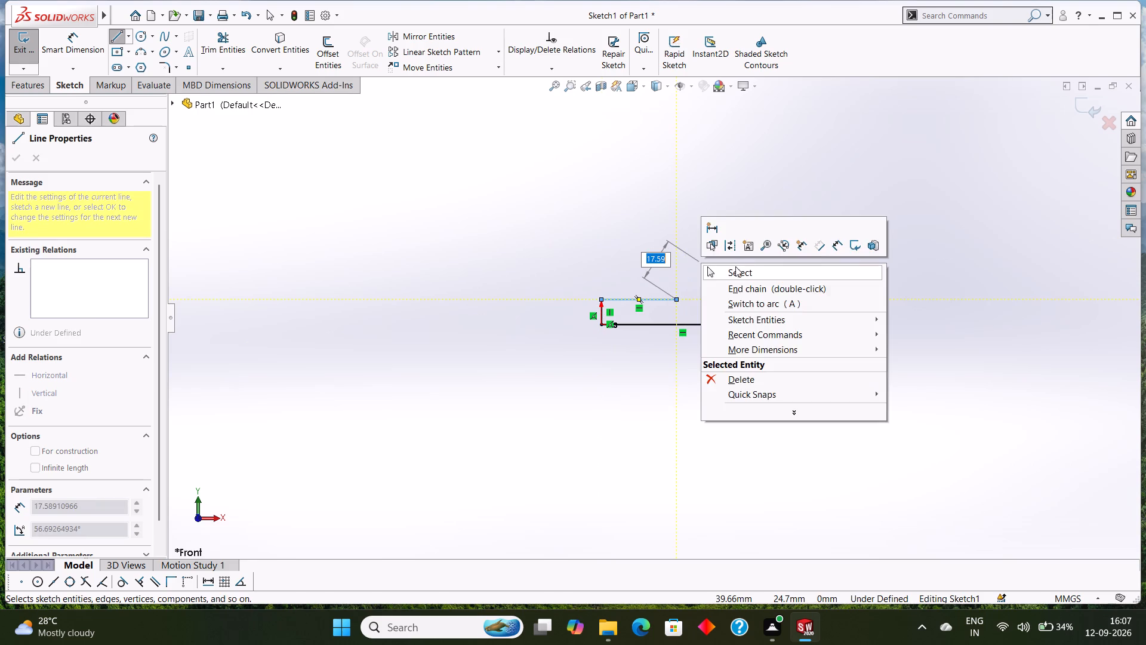
click(738, 267)
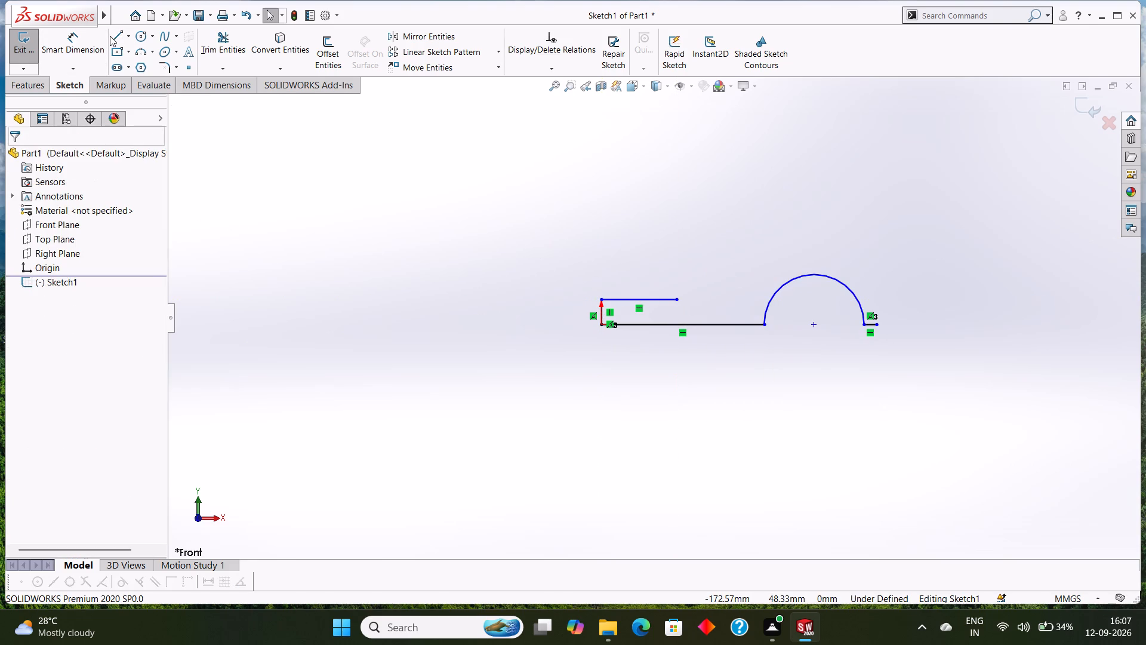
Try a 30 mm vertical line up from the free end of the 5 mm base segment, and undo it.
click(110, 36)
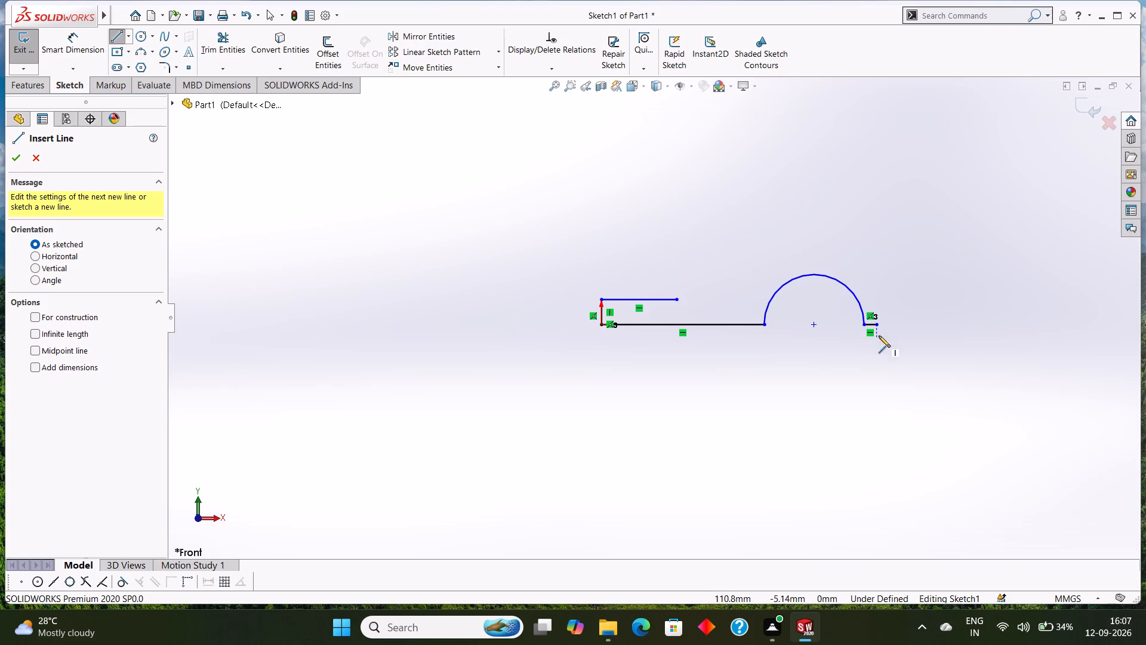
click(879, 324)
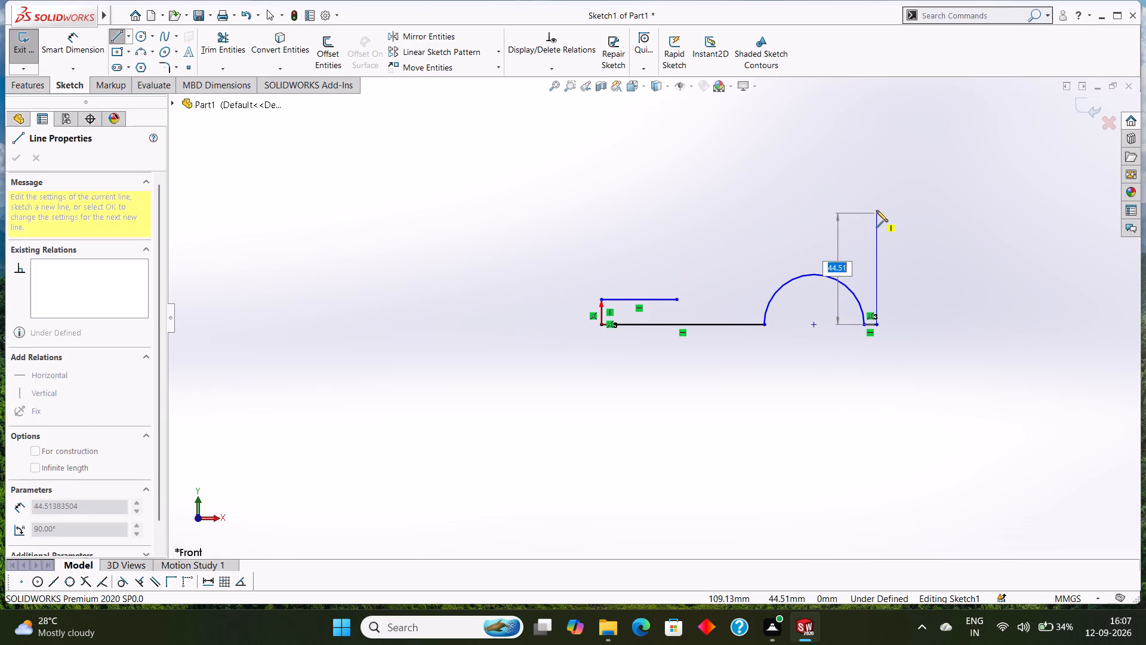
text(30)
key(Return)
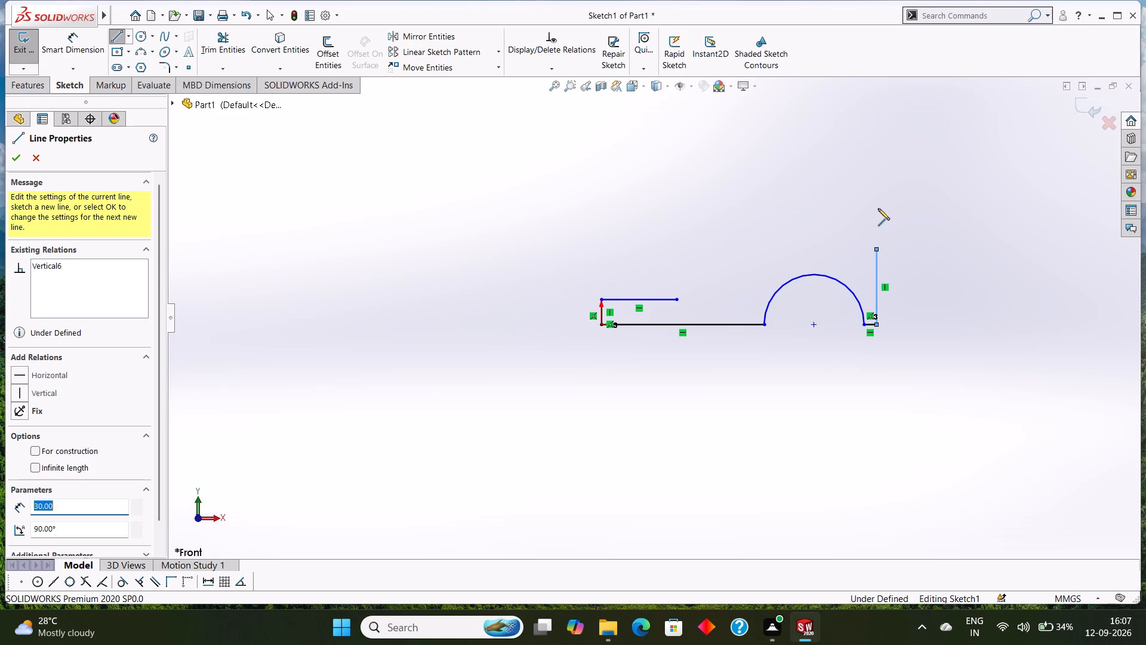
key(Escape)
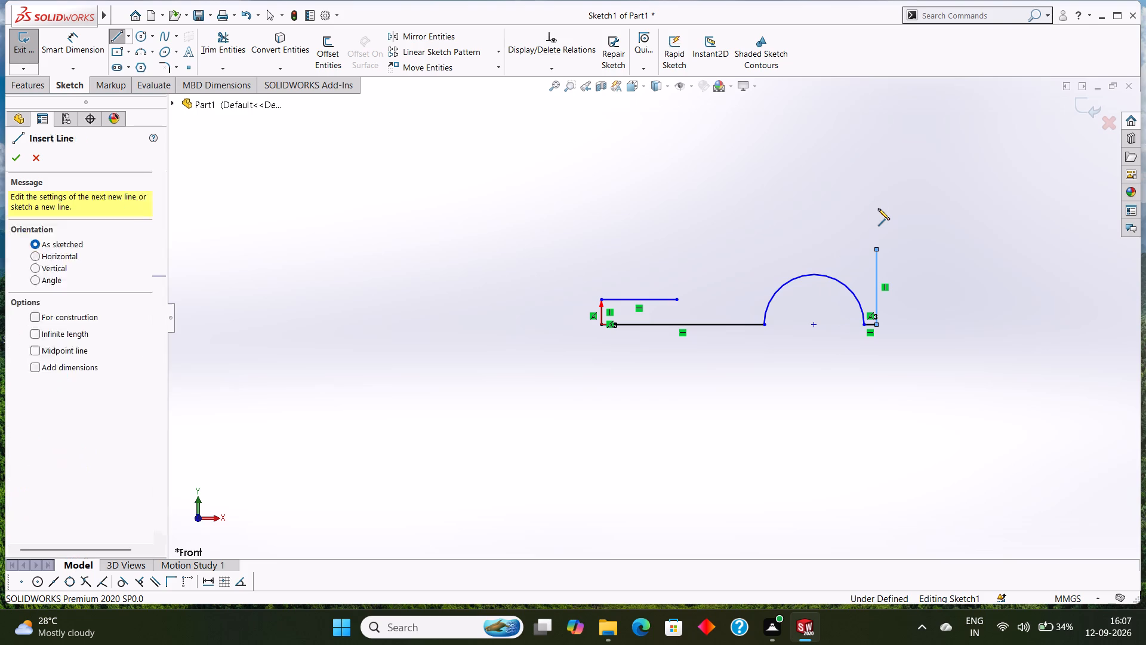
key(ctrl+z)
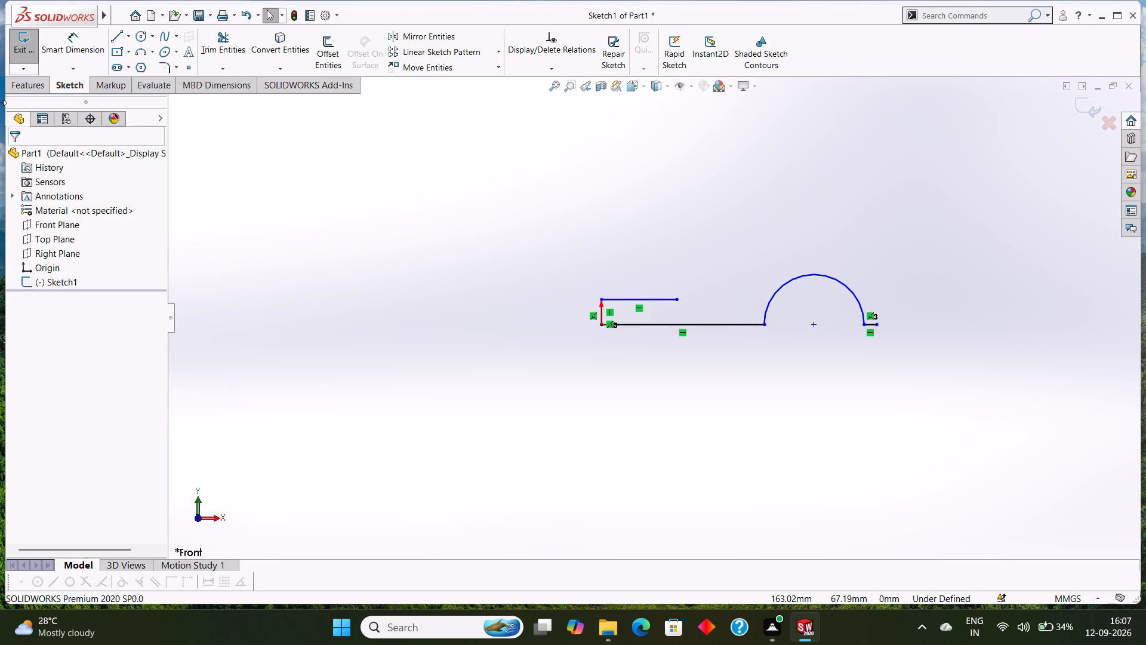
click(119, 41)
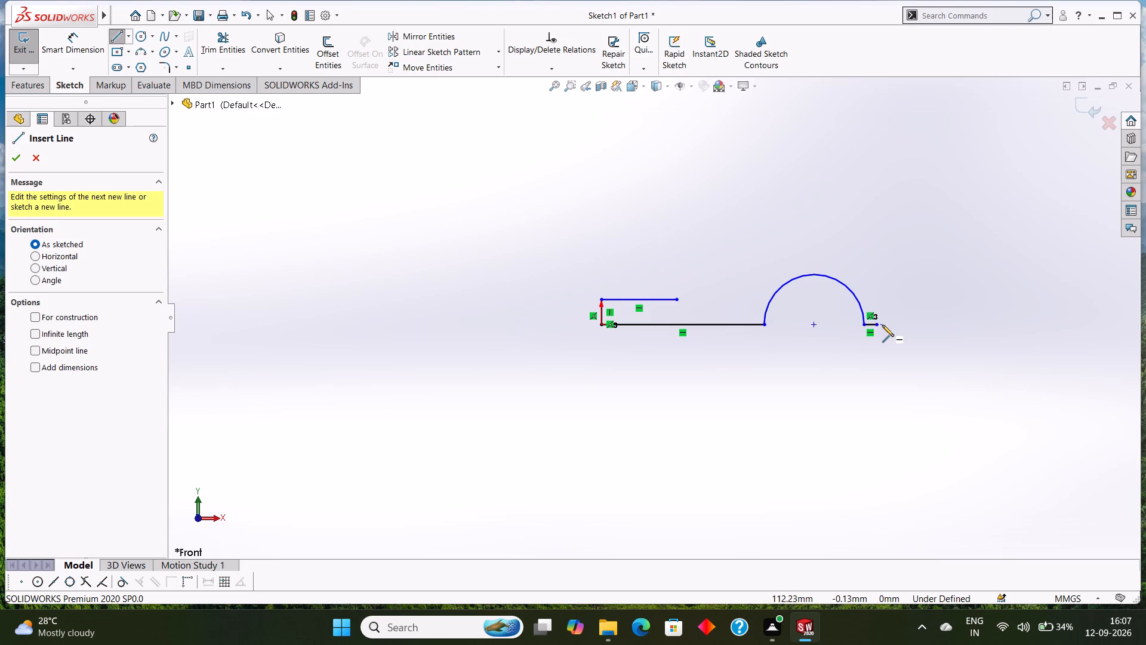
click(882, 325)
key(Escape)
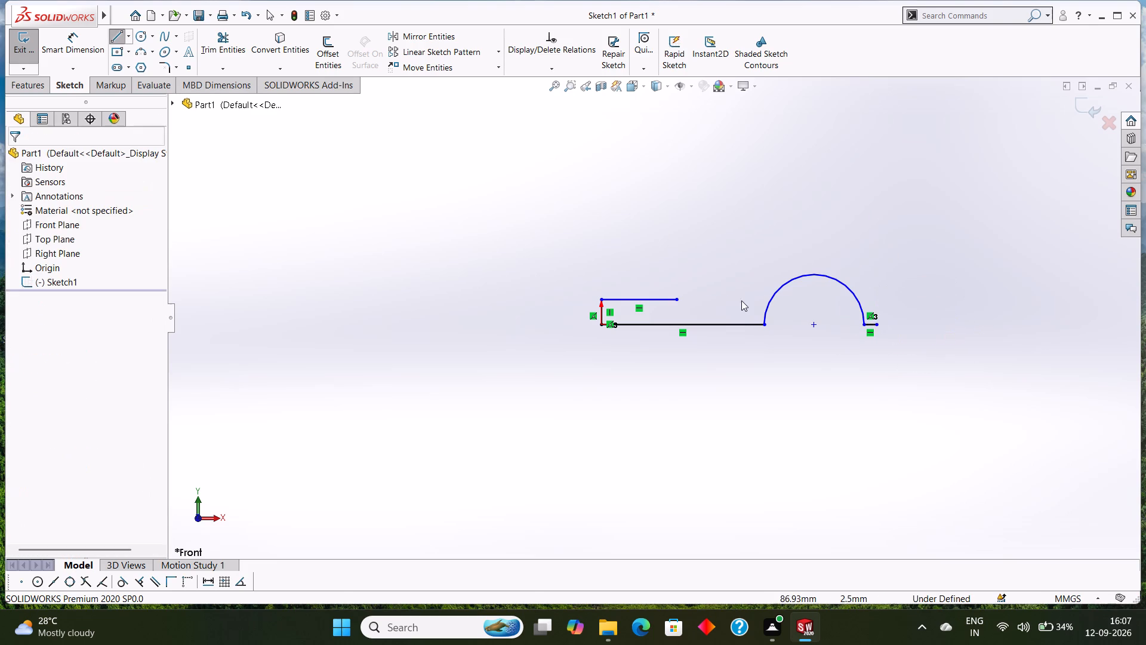
Draw a 50 mm vertical line up from the free end of the 5 mm base segment, followed by a 25 mm horizontal line back over the arch.
click(125, 36)
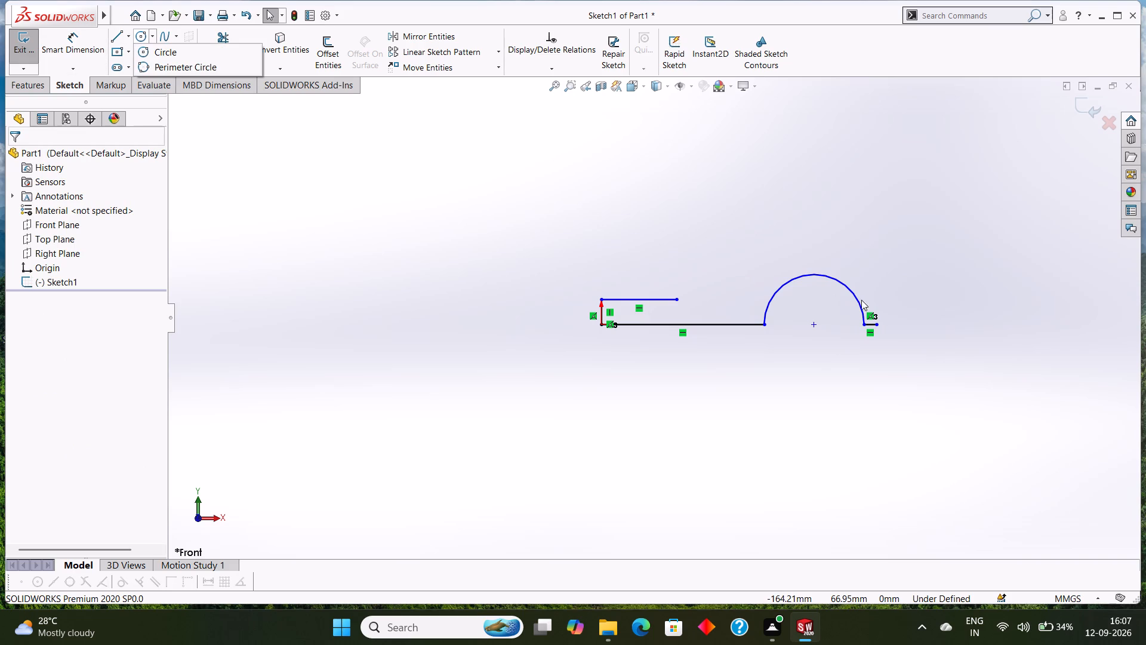
click(122, 32)
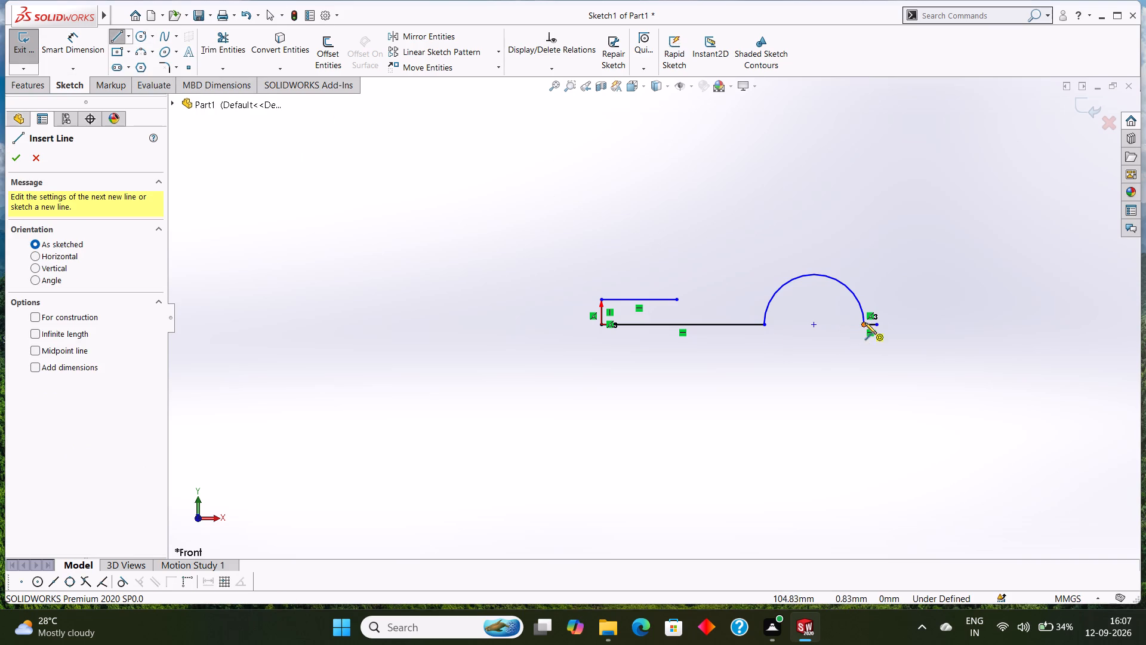
click(876, 322)
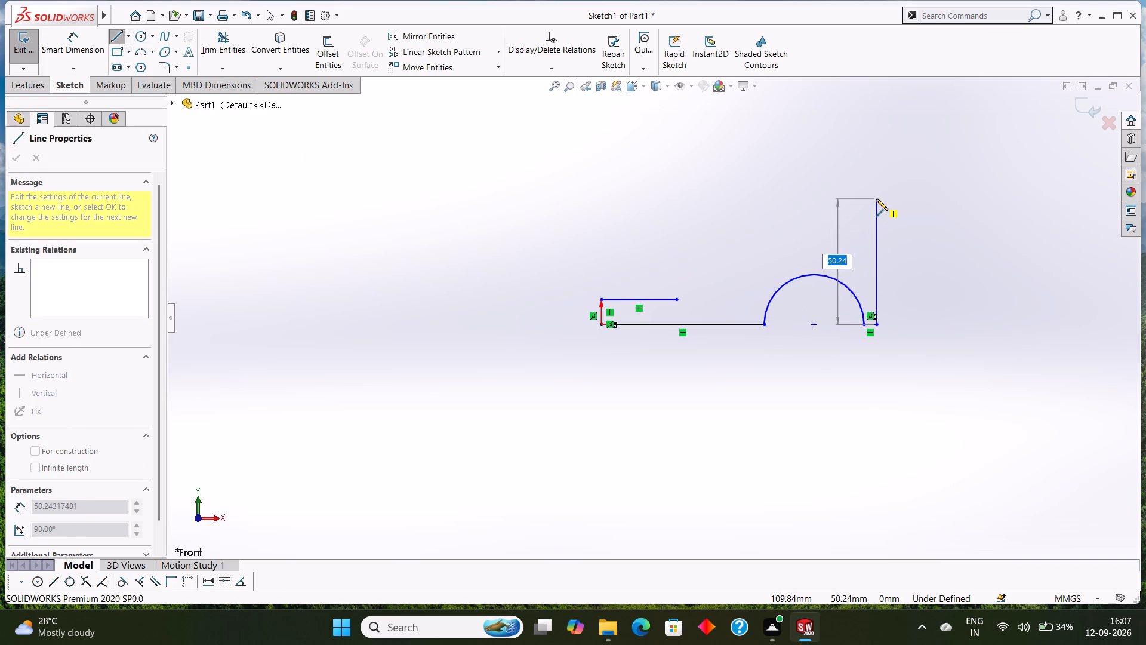
text(50)
key(Return)
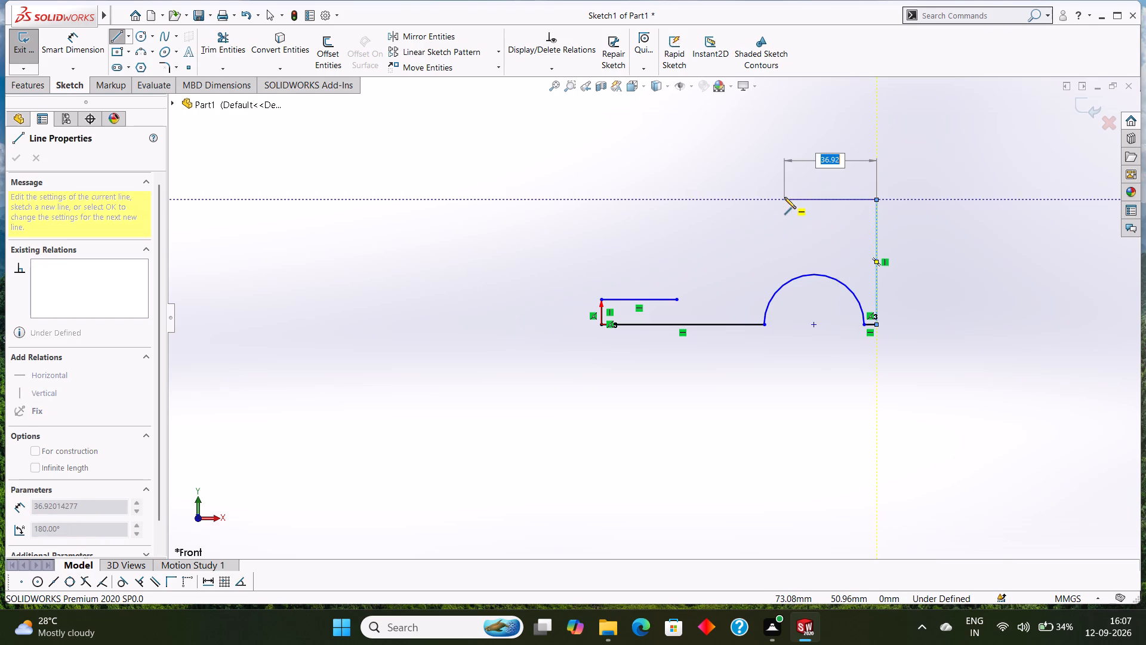
text(25)
key(Return)
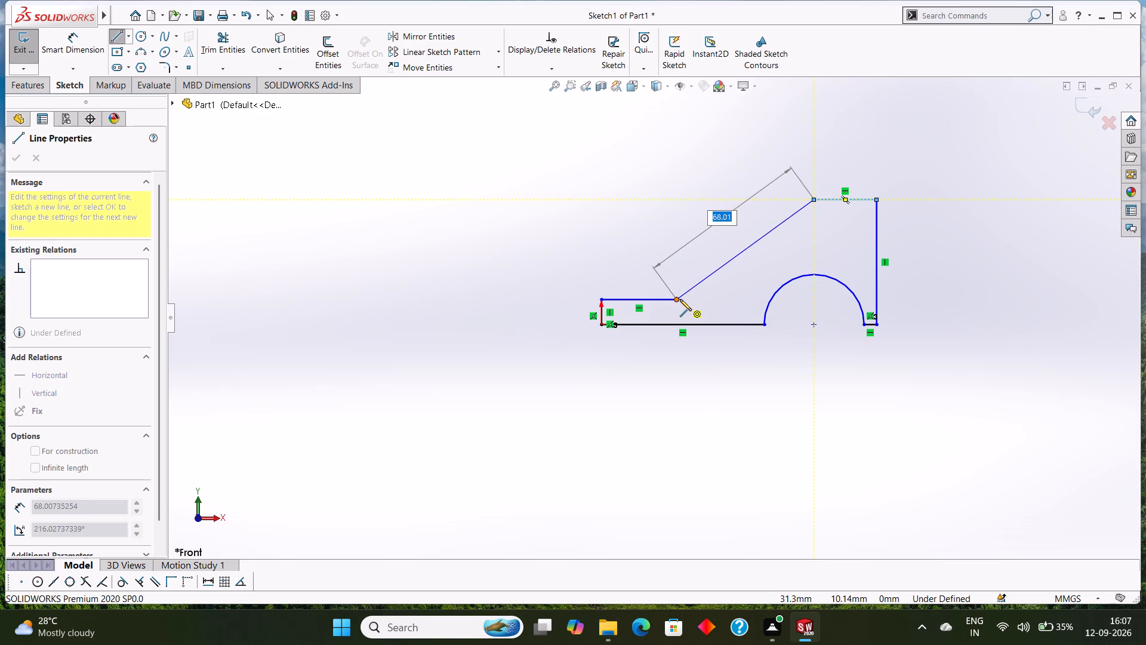
right_click(697, 220)
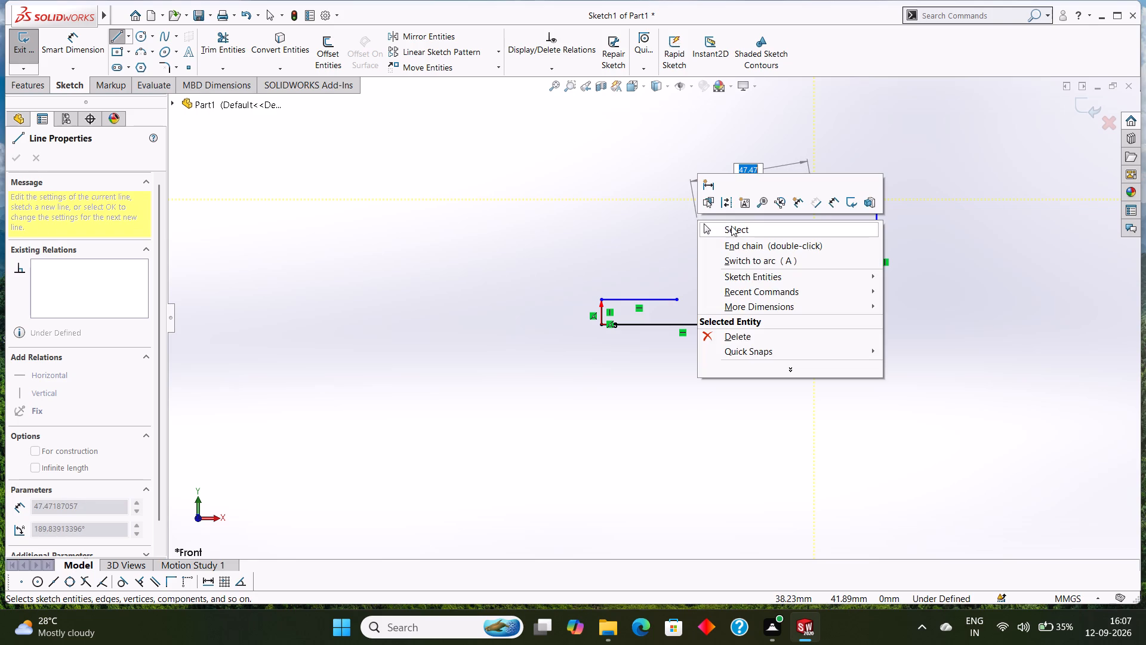
click(731, 226)
Draw a 10 mm vertical line up from the end of the 30 mm line, and close the outline with a sloped line to the top edge.
click(121, 35)
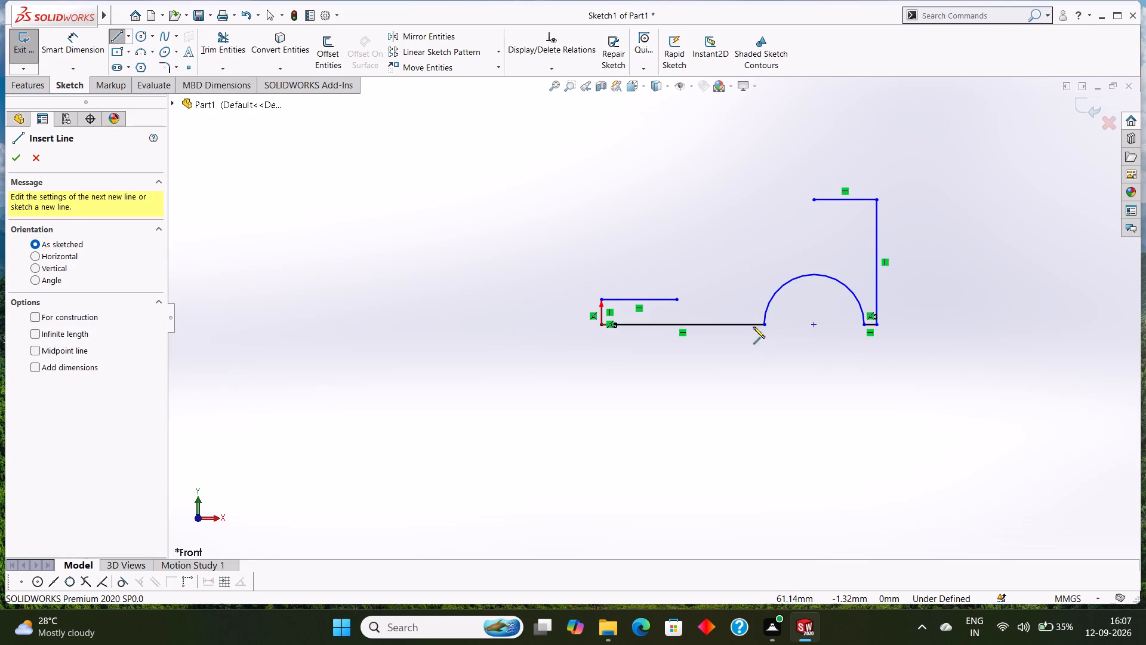
click(676, 296)
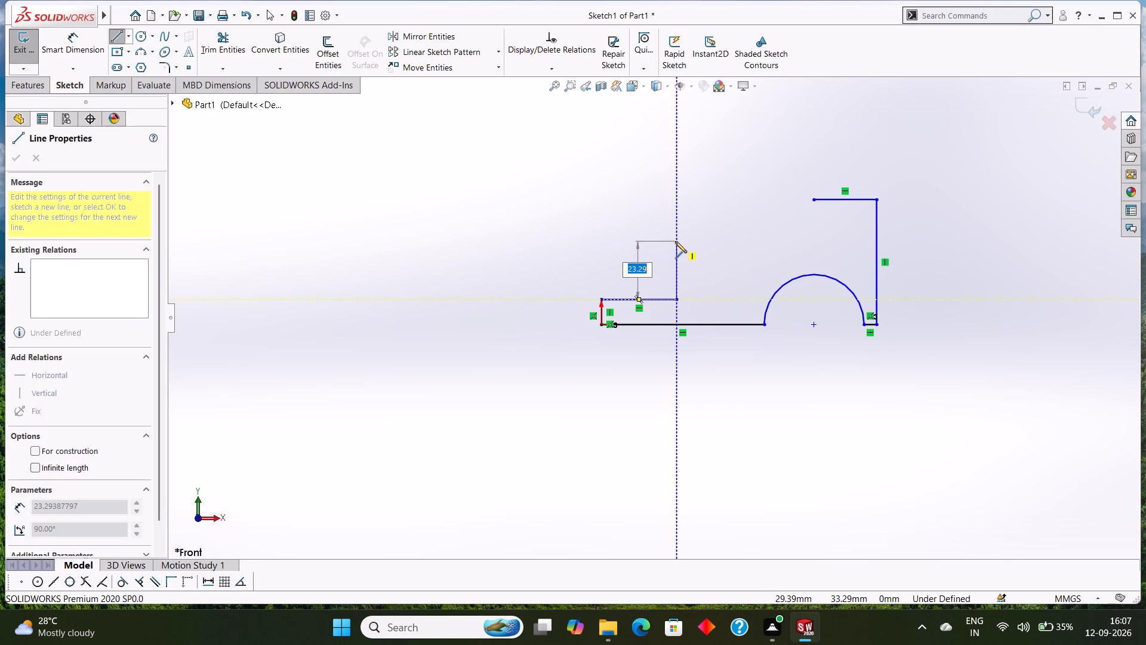
text(10)
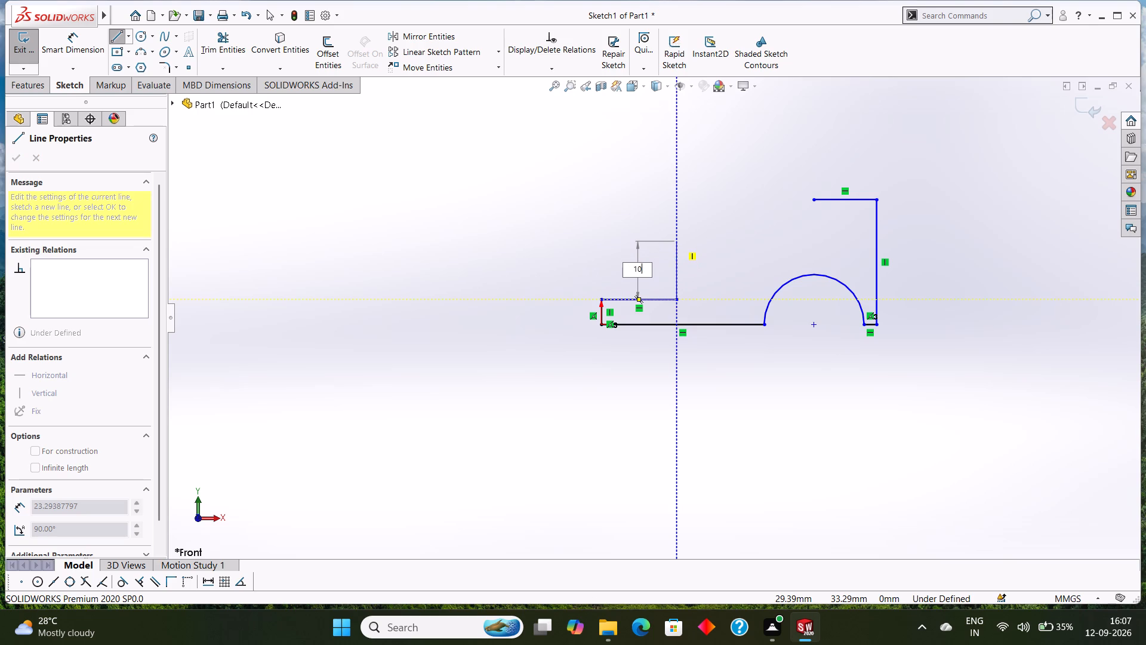
key(Return)
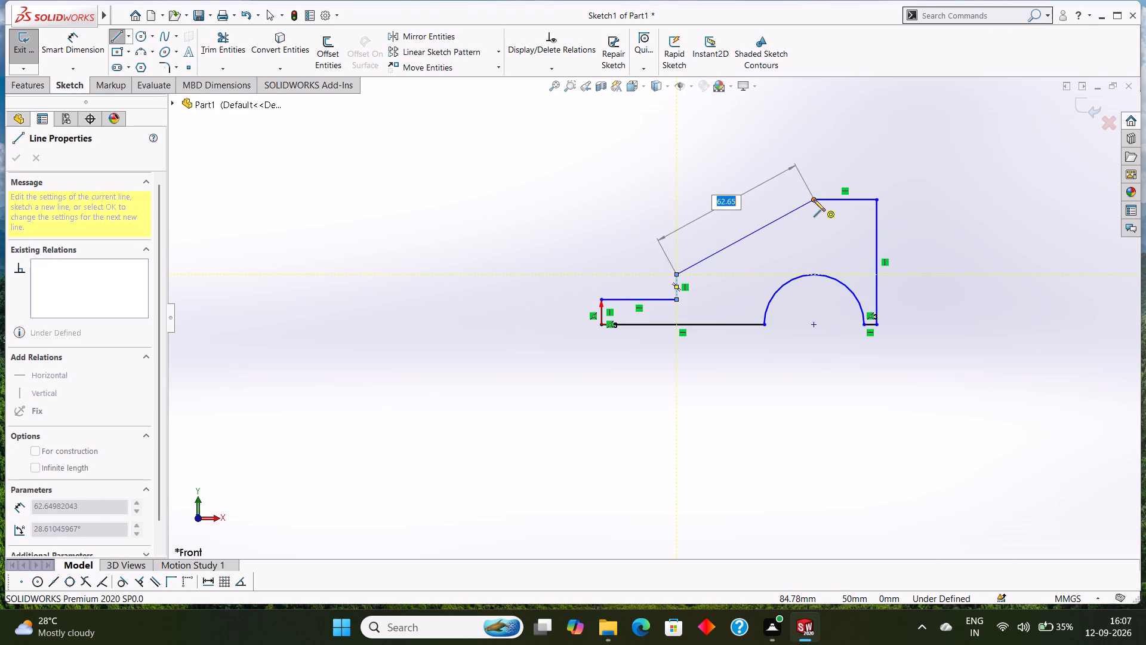
click(814, 199)
right_click(733, 176)
click(774, 179)
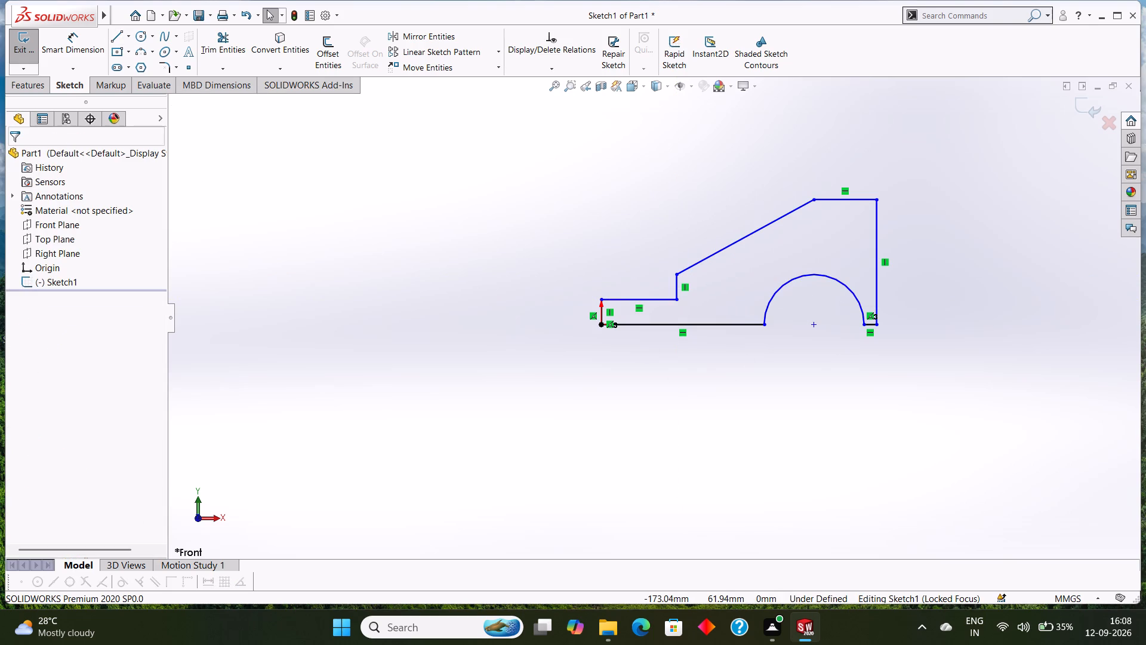
Dimension the arch's radius and the height of the tall vertical edge.
click(85, 45)
click(824, 274)
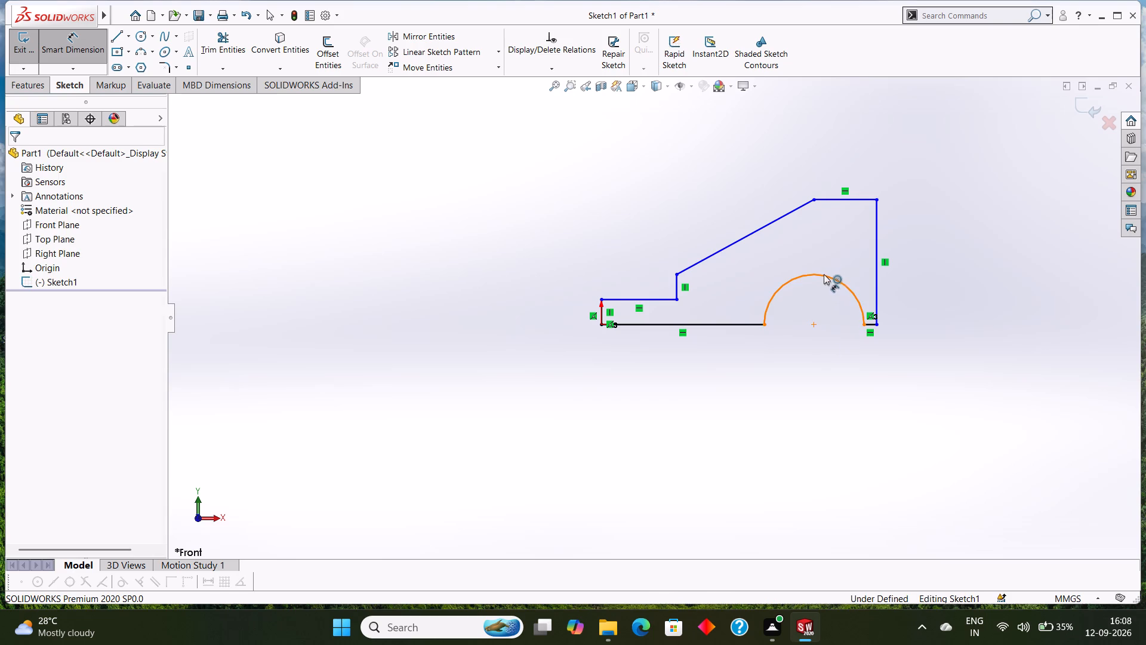
click(821, 386)
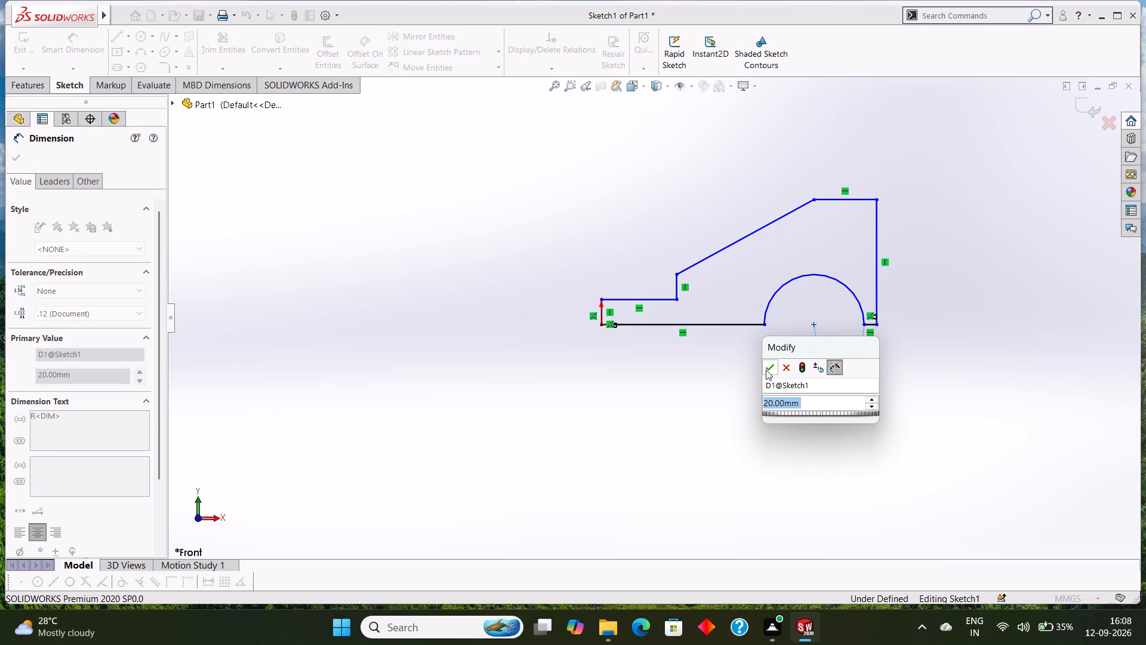
click(766, 365)
click(879, 260)
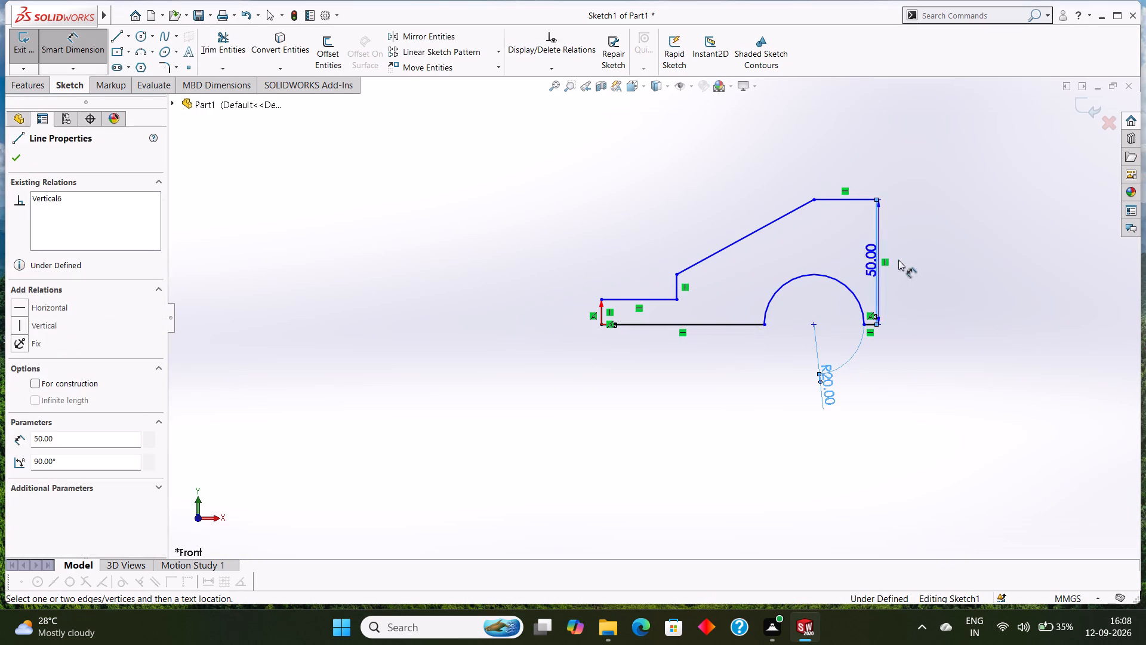
click(933, 259)
click(883, 242)
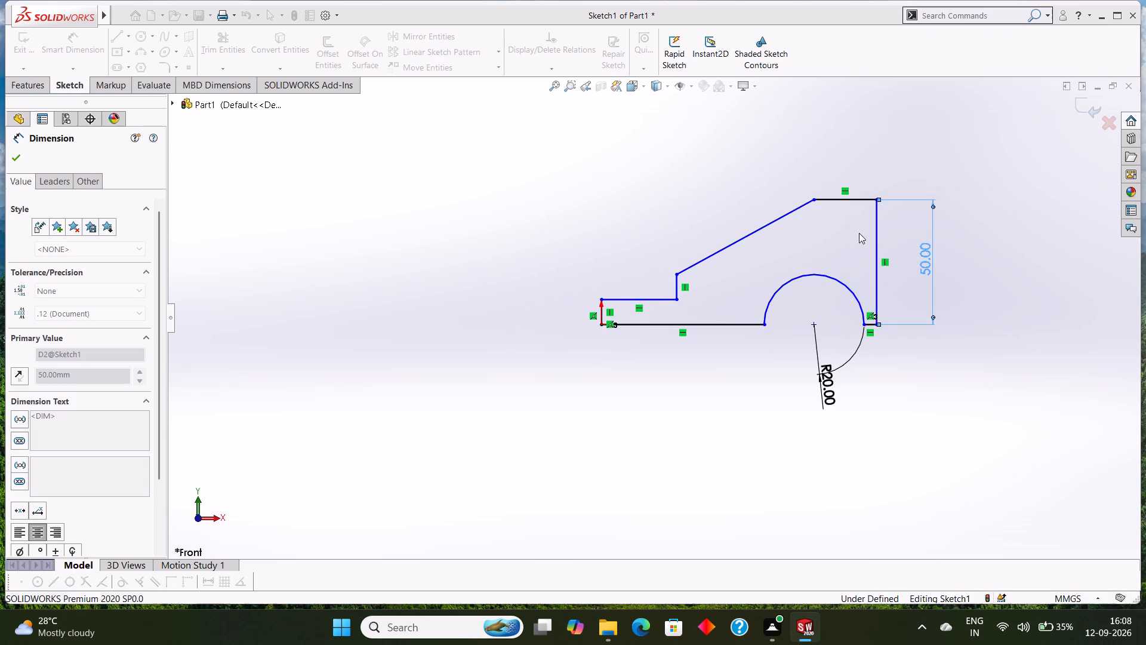
Dimension the sloped edge's horizontal span and the length of the low horizontal ledge.
click(791, 210)
click(778, 157)
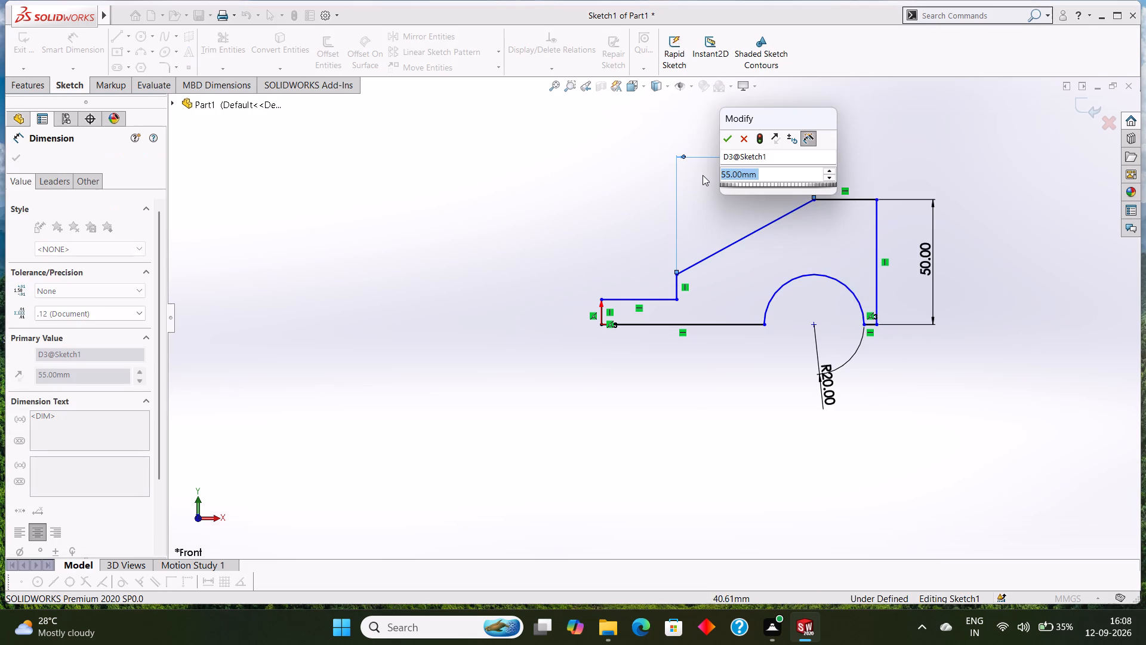
click(729, 144)
click(649, 300)
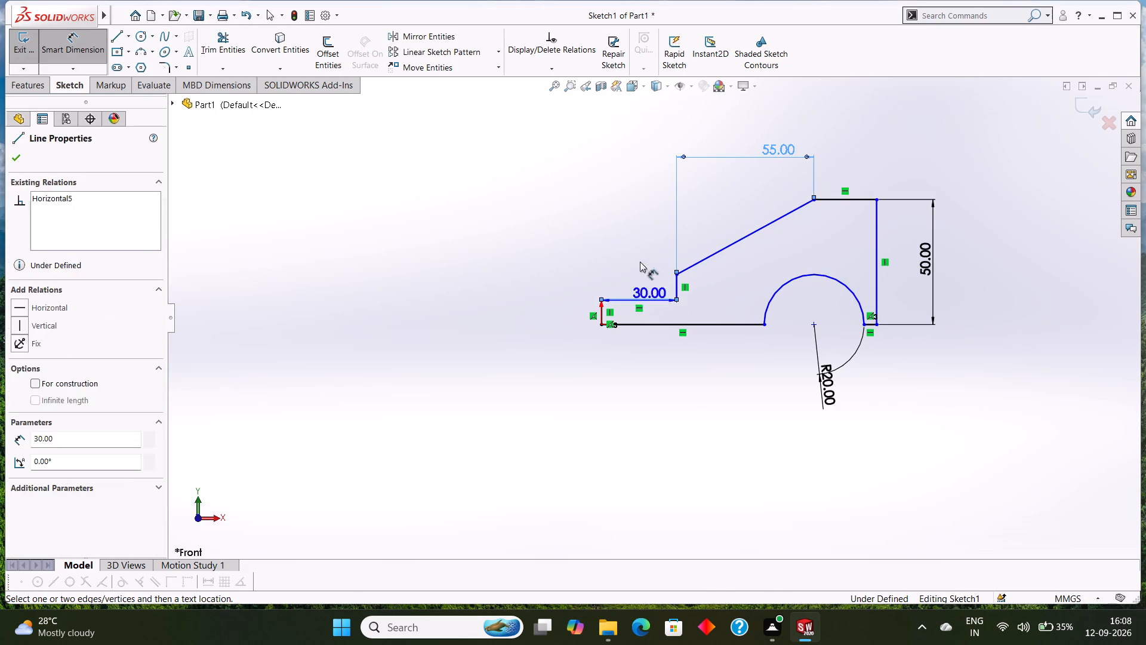
click(637, 244)
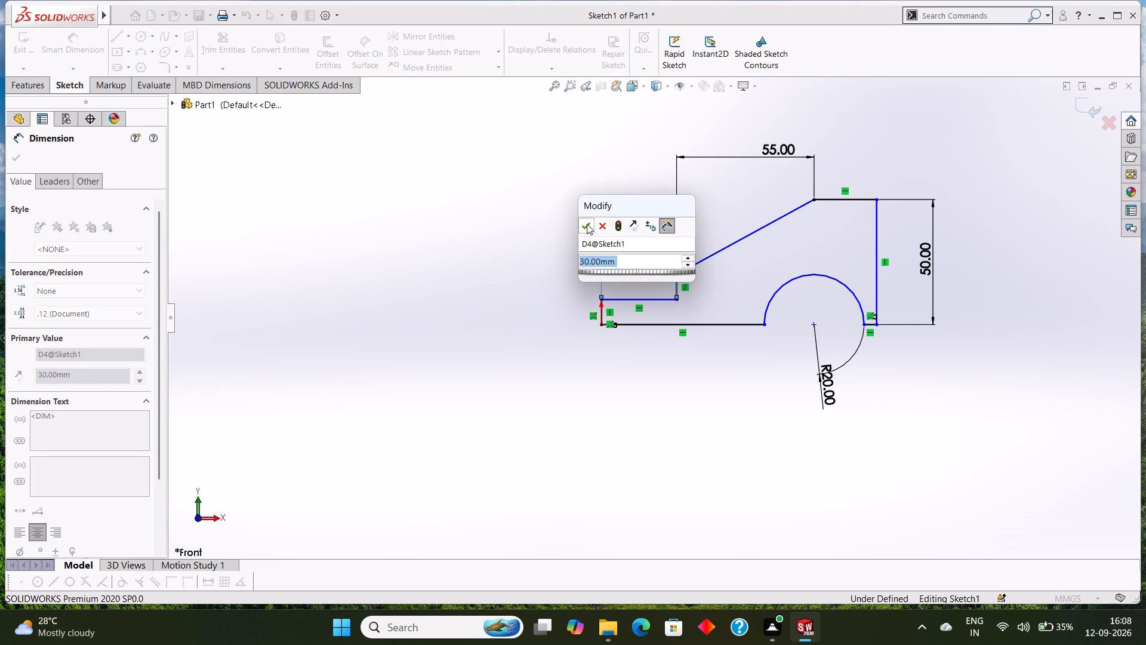
click(587, 224)
Dimension the heights of the two short vertical edges, at the step below the slope and at the origin.
click(674, 279)
click(648, 273)
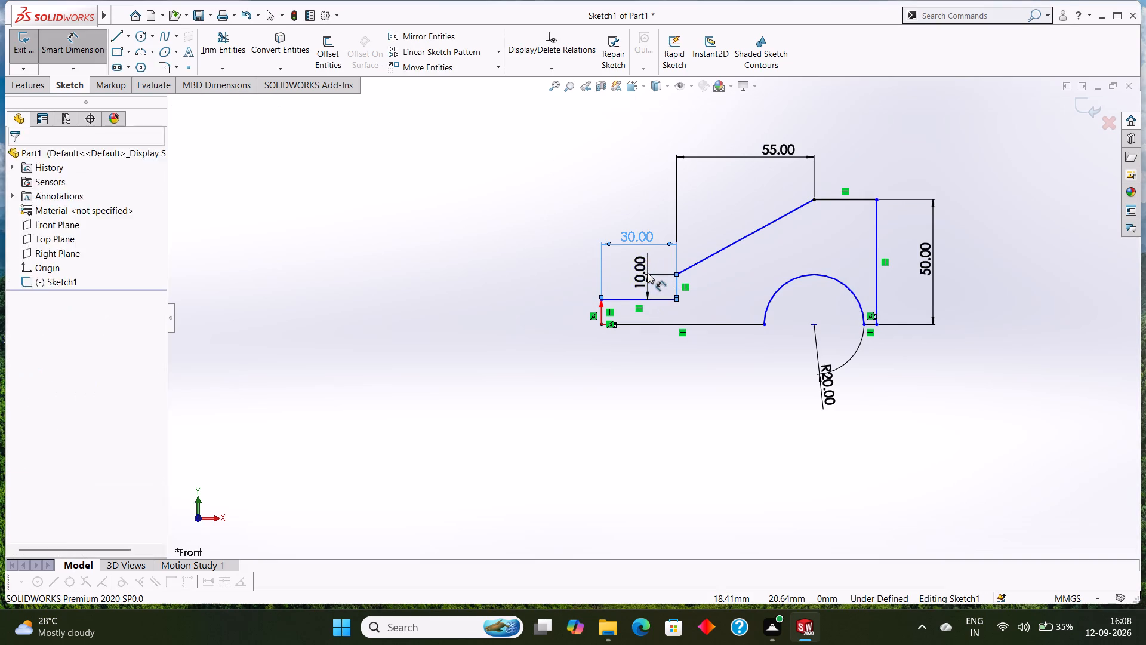
click(599, 253)
click(600, 308)
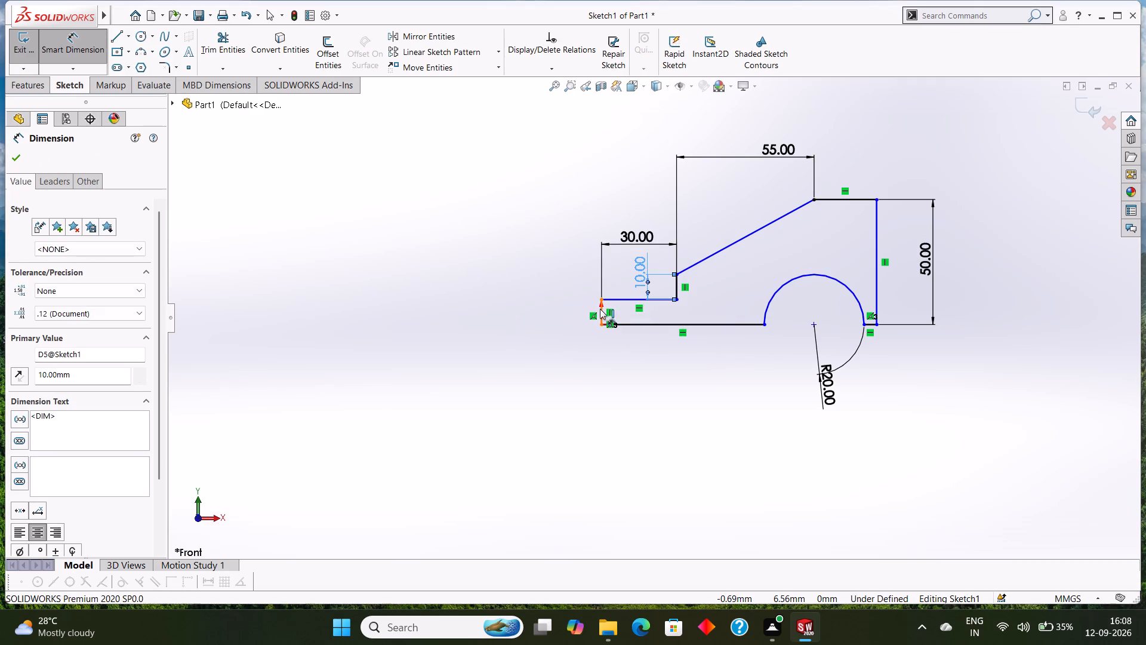
click(565, 309)
click(518, 288)
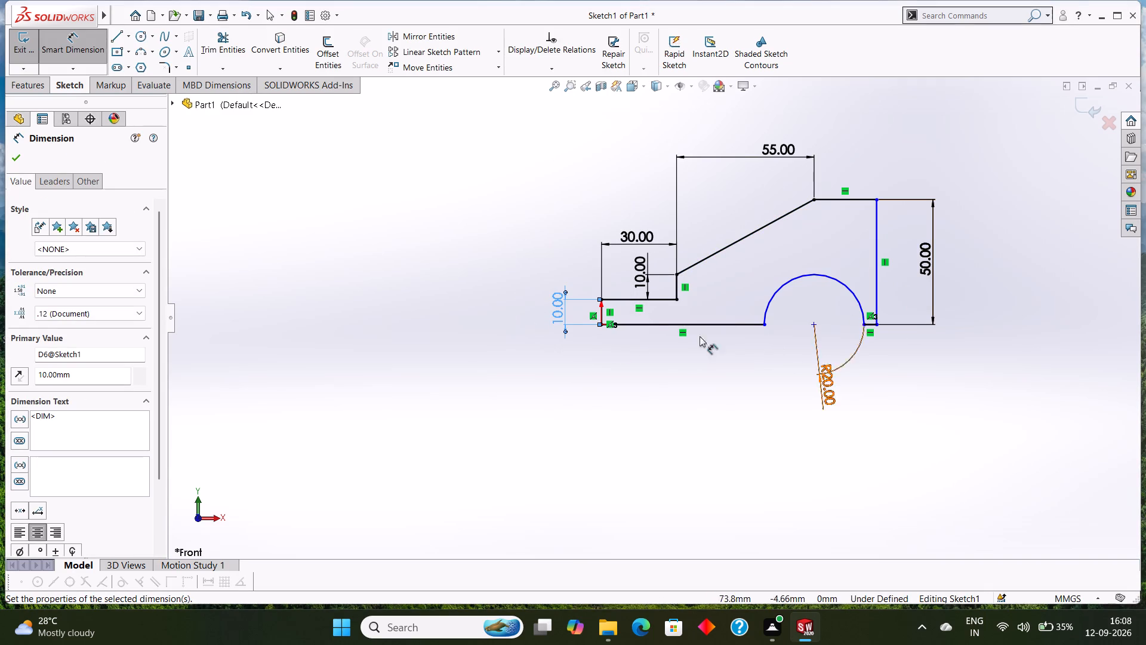
Dimension the horizontal distances from the origin to the arch's far end, its near end and the far base corner.
click(603, 324)
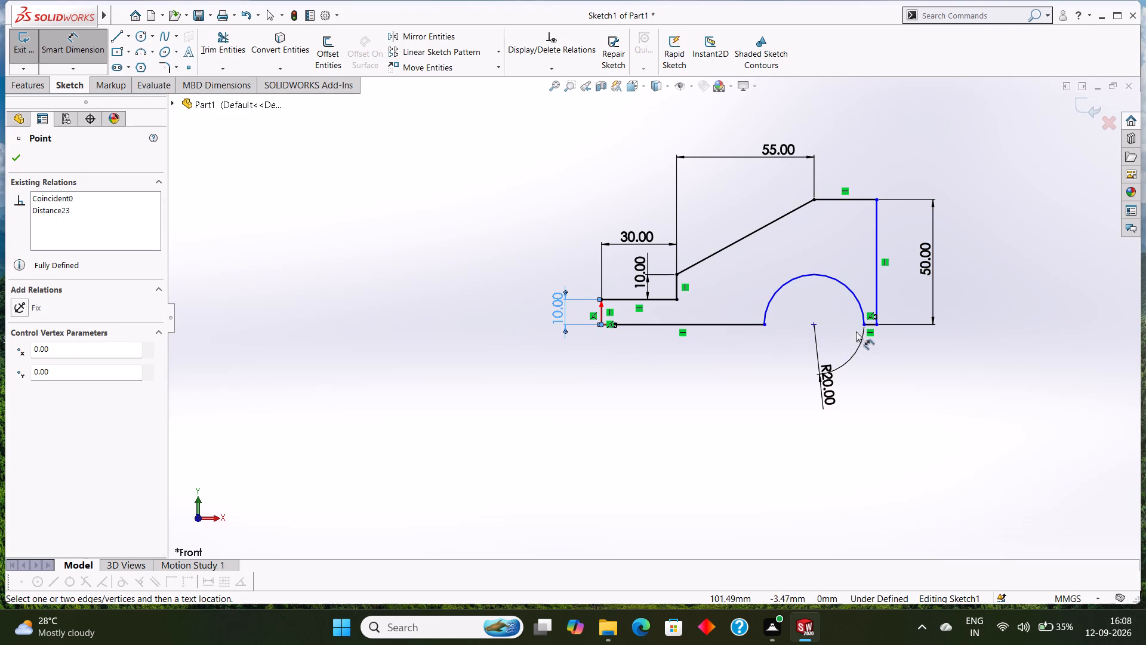
click(862, 326)
click(782, 373)
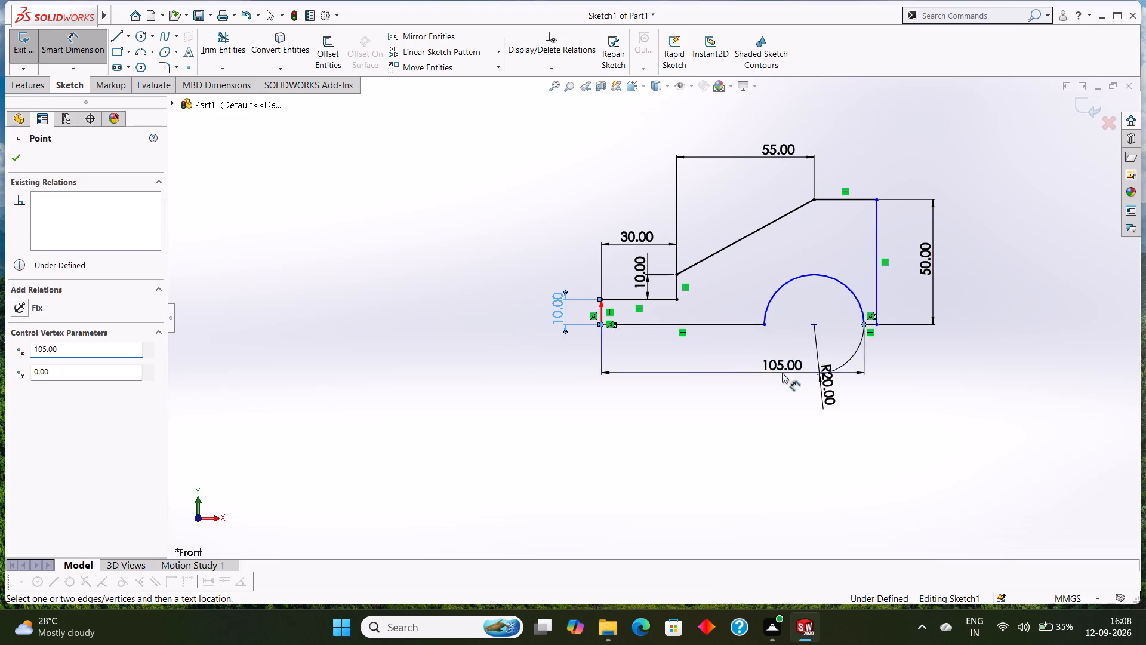
click(728, 352)
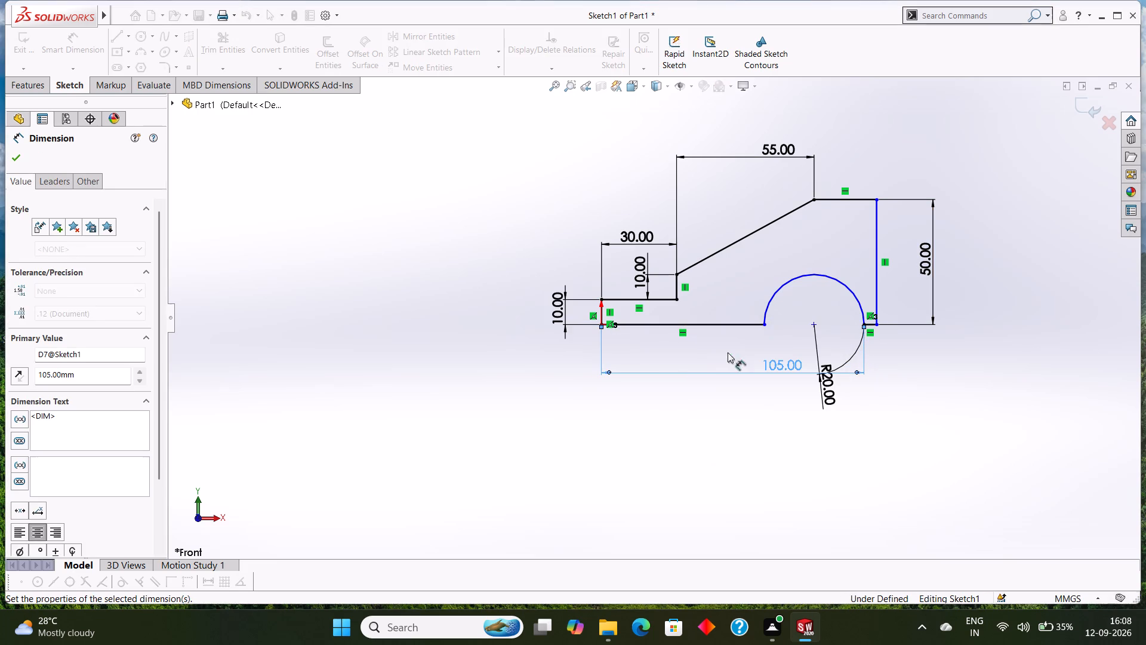
click(601, 324)
click(762, 321)
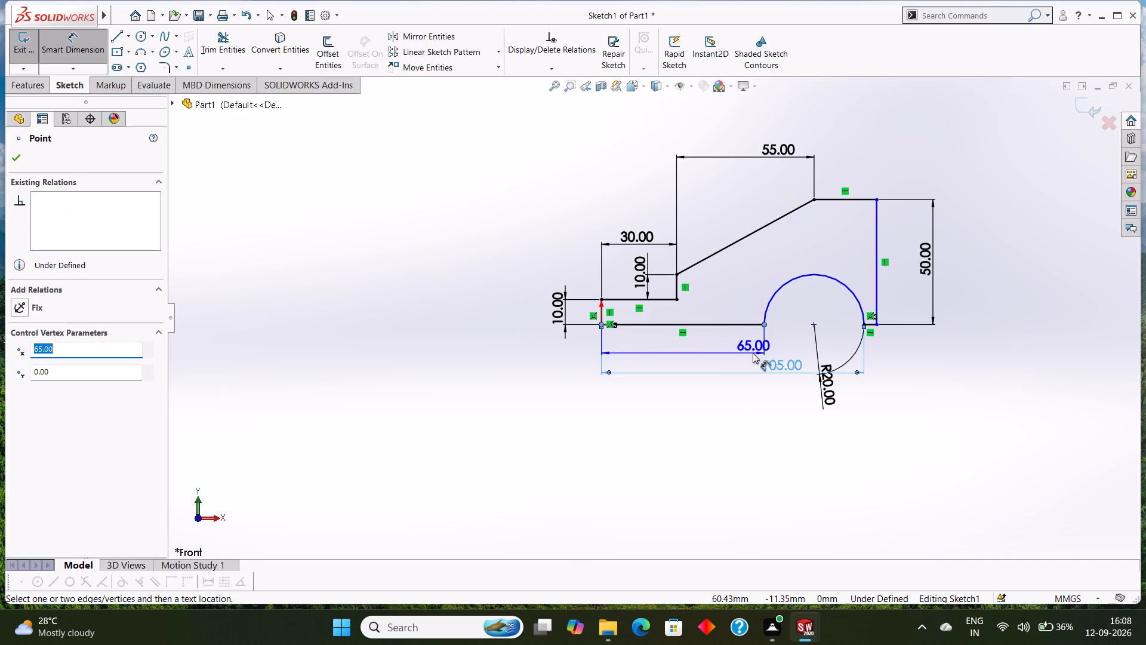
click(753, 353)
click(701, 331)
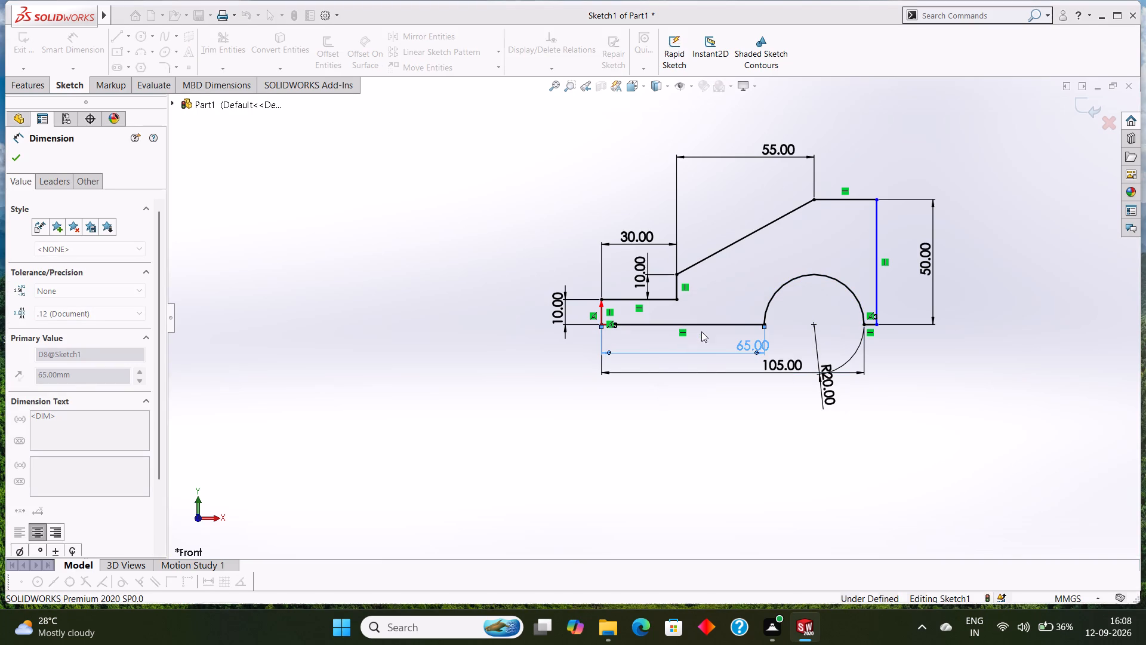
click(602, 324)
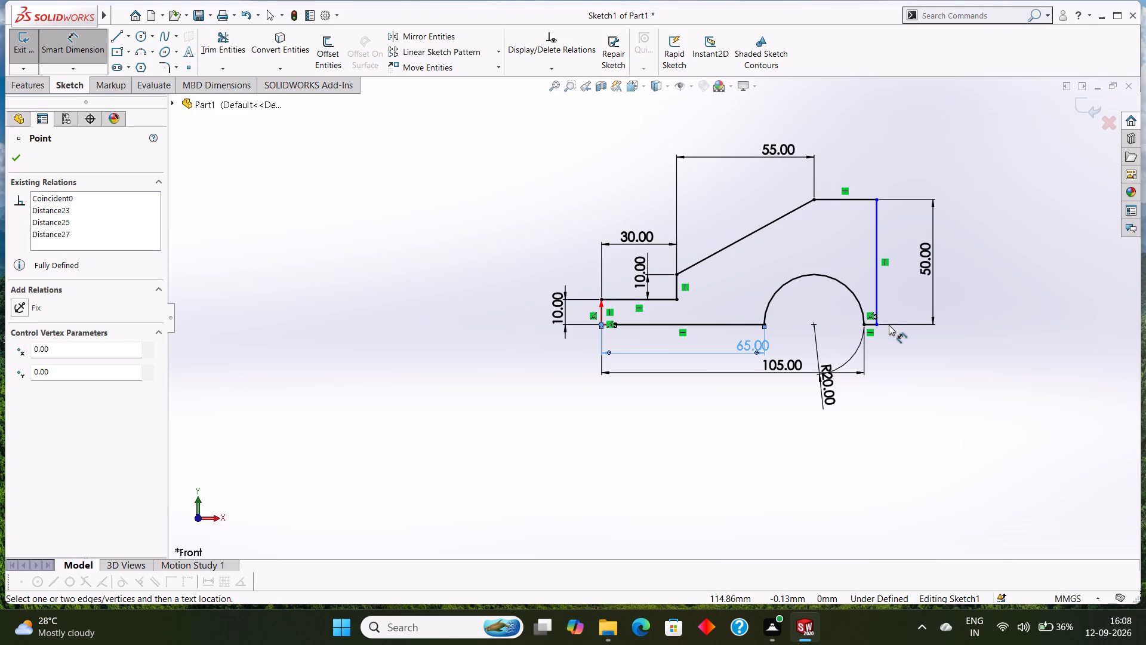
click(880, 325)
click(872, 408)
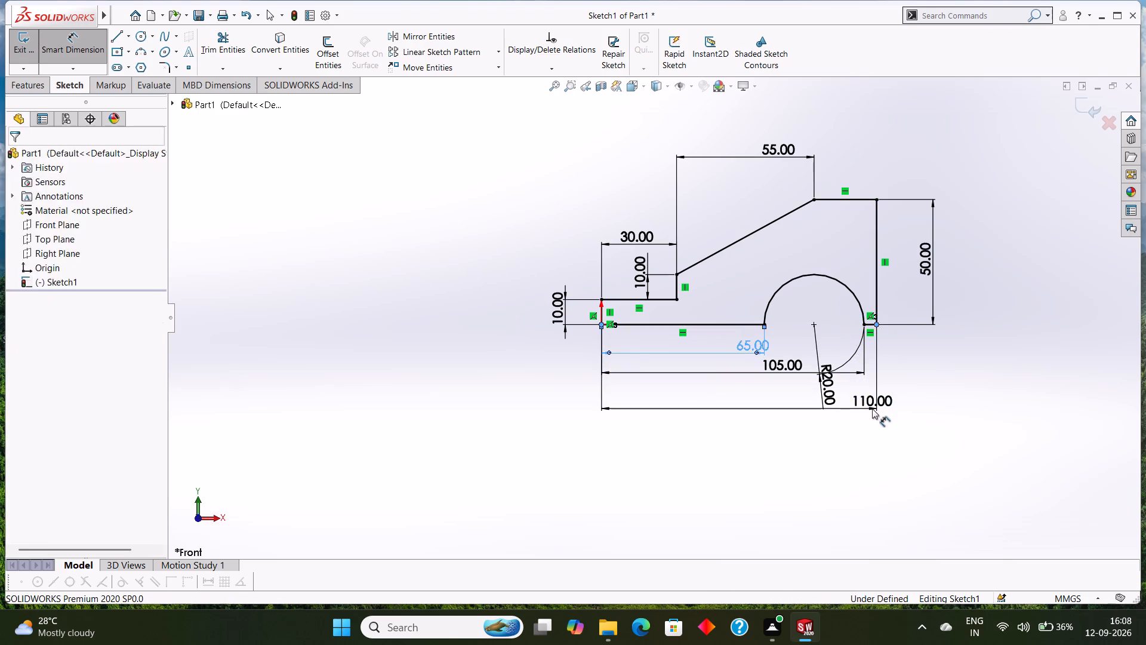
click(817, 394)
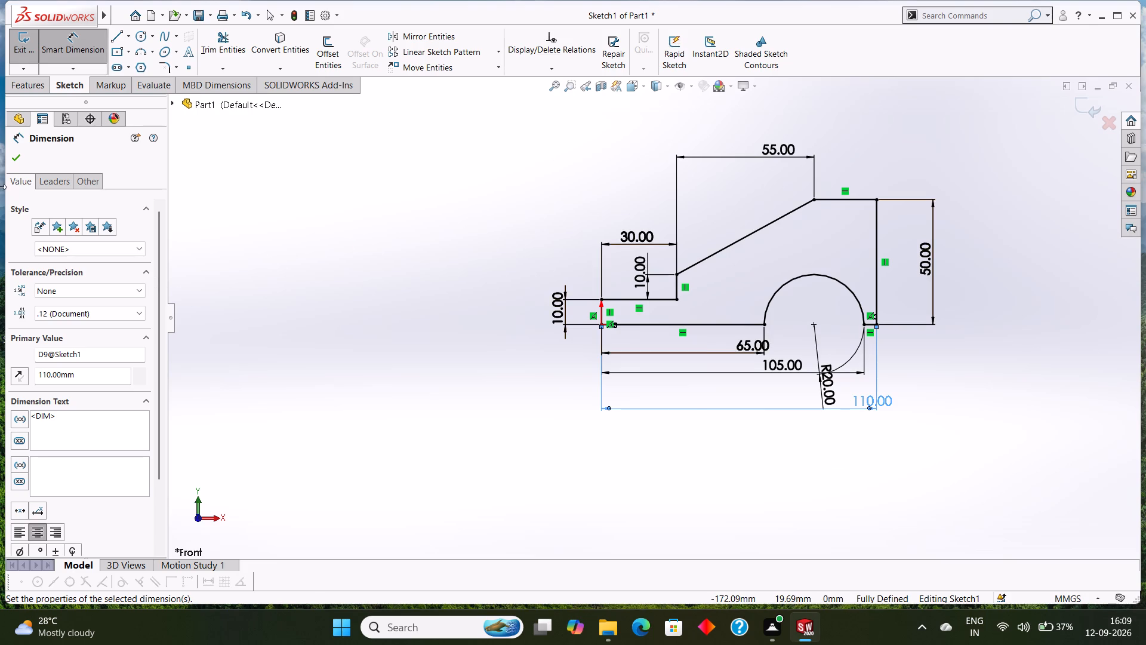
click(17, 156)
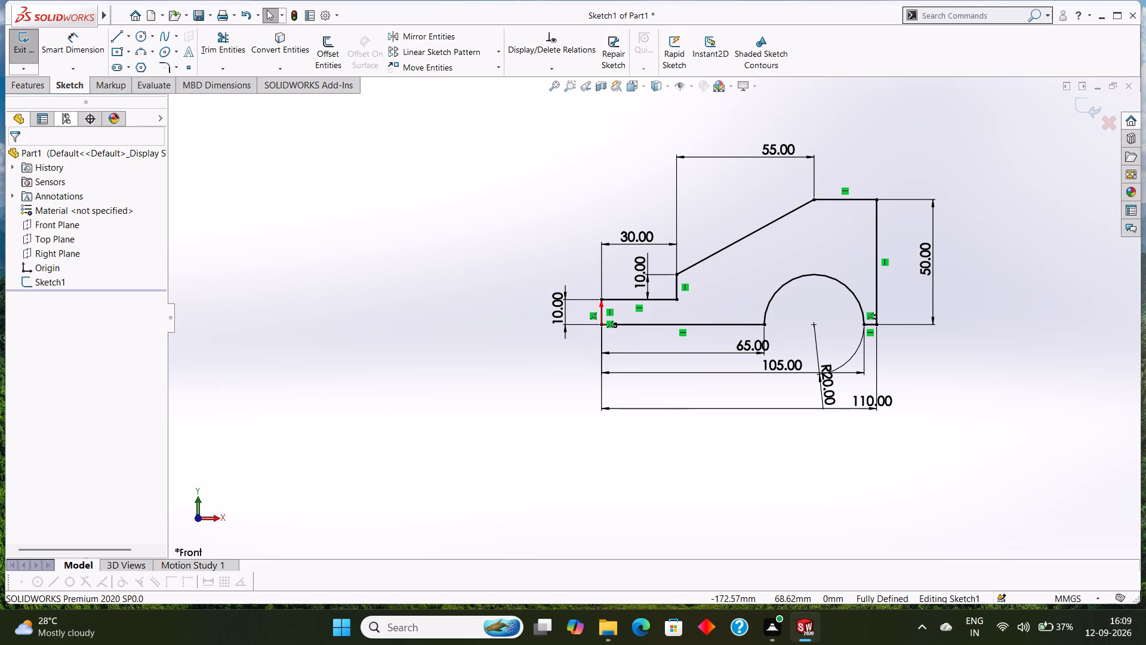
Extrude the closed profile as a blind boss 50 mm deep.
click(42, 87)
click(42, 54)
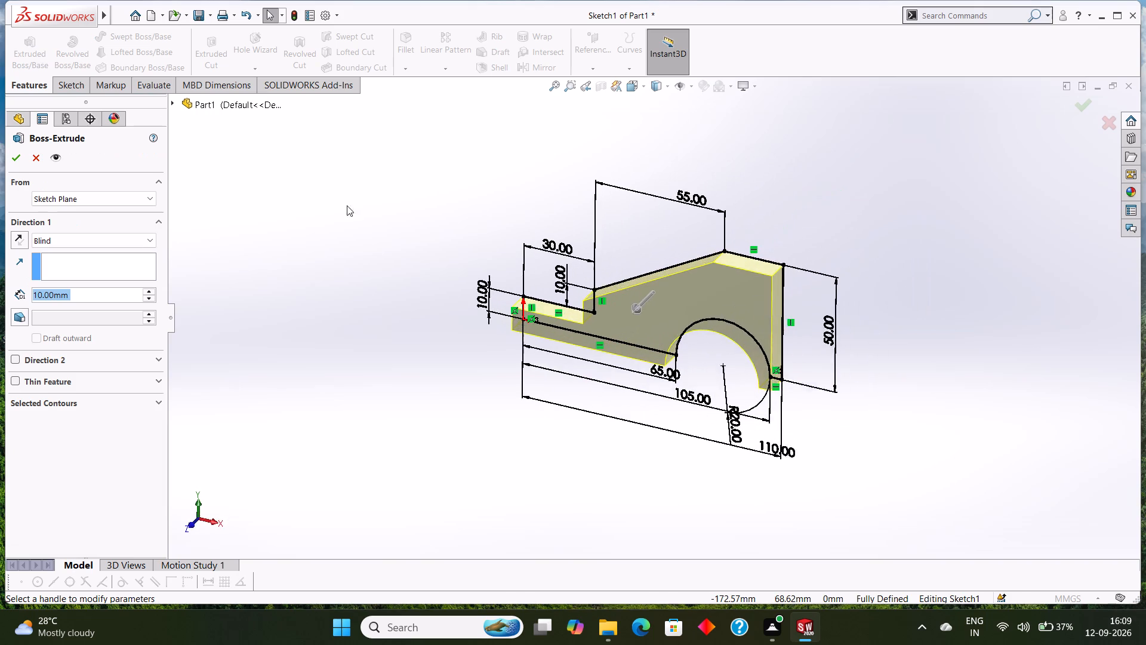
text(50)
key(Return)
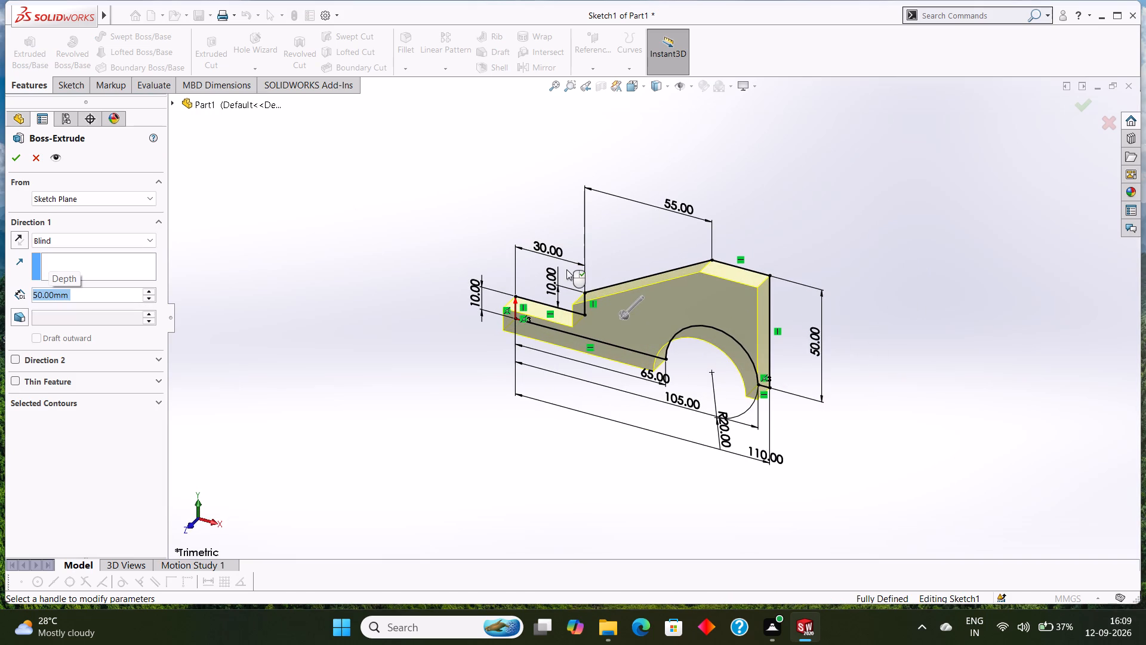
click(15, 158)
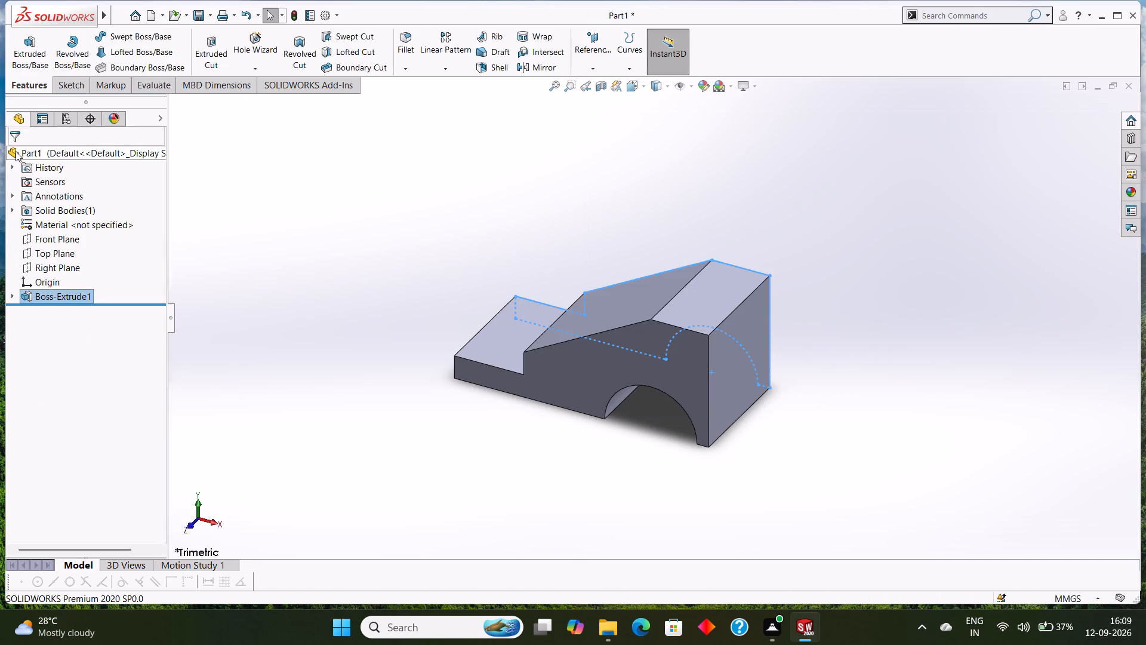
click(723, 162)
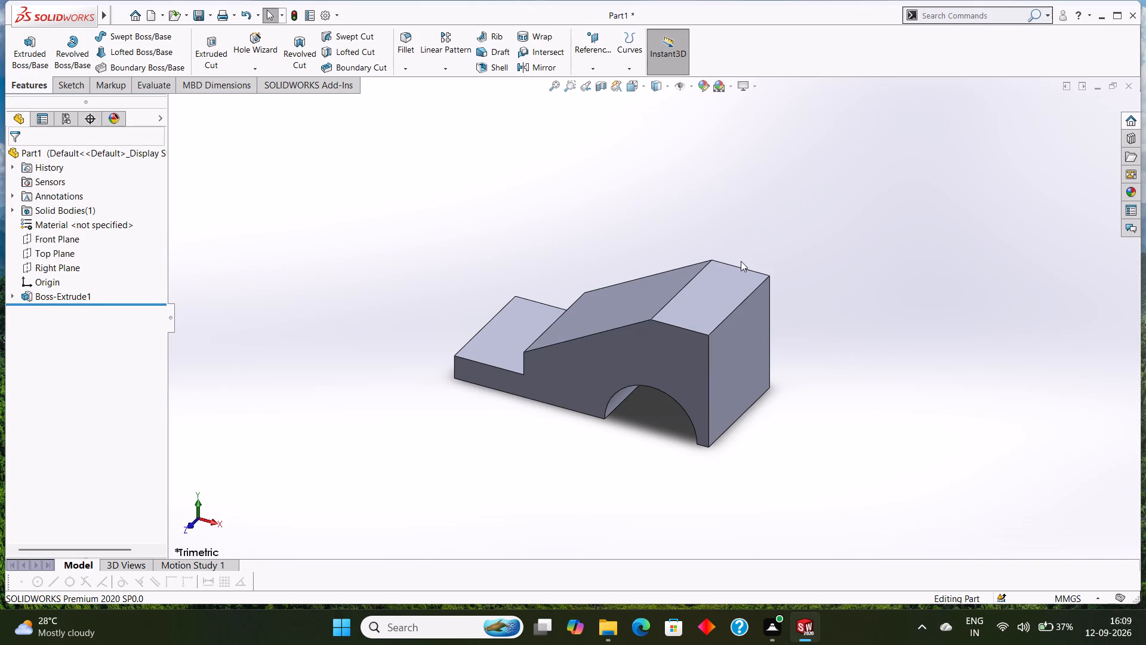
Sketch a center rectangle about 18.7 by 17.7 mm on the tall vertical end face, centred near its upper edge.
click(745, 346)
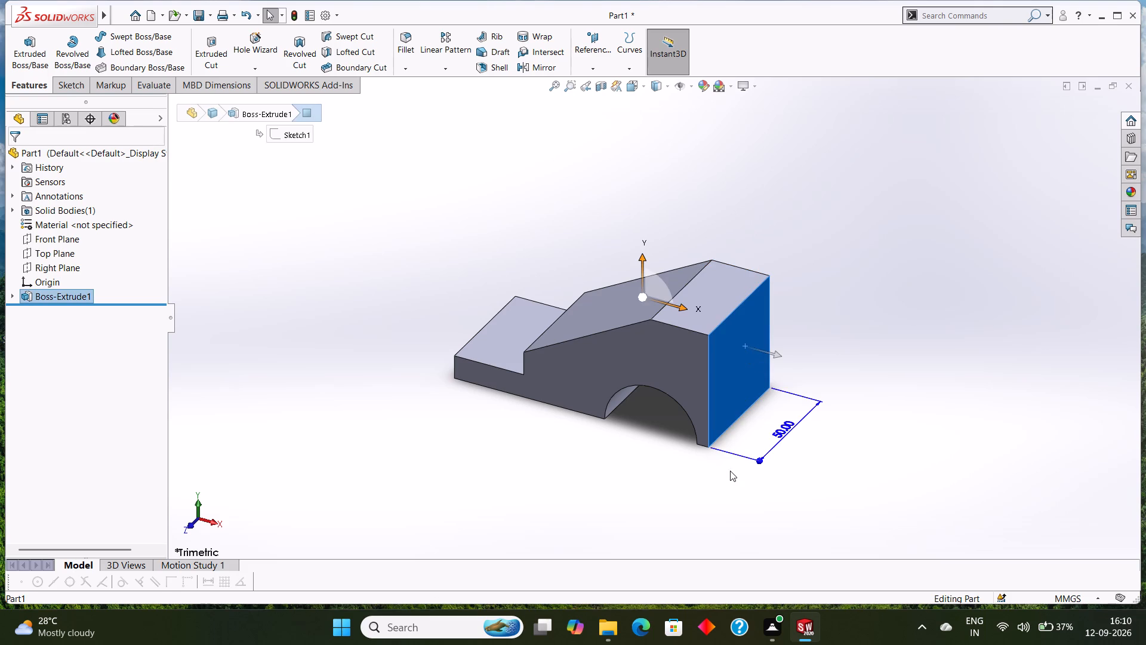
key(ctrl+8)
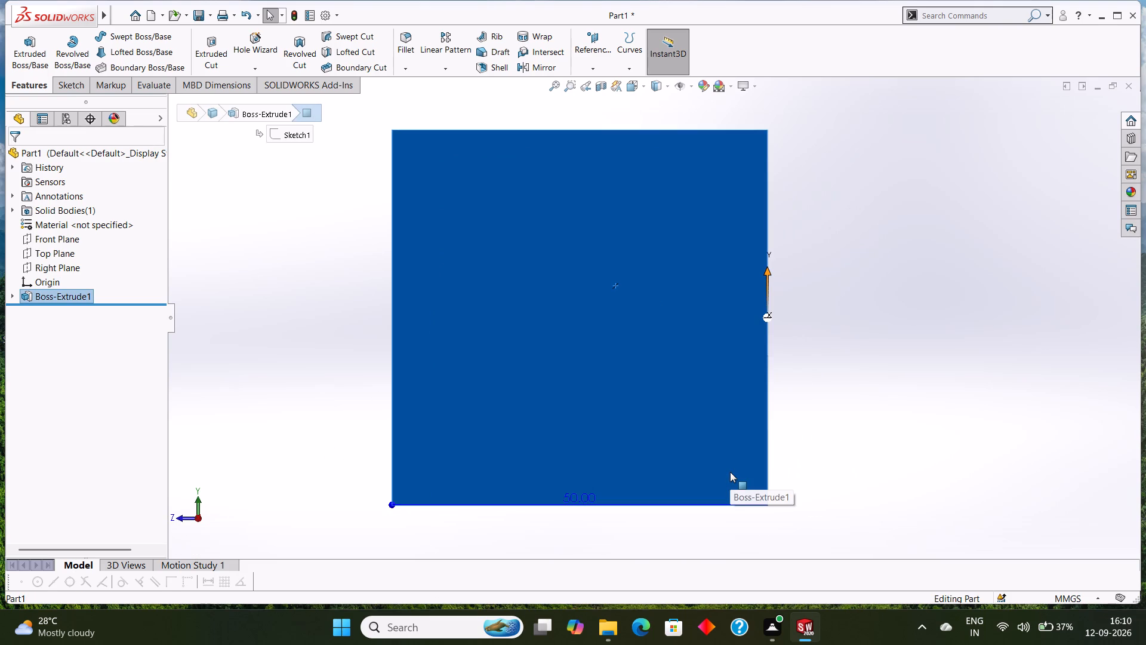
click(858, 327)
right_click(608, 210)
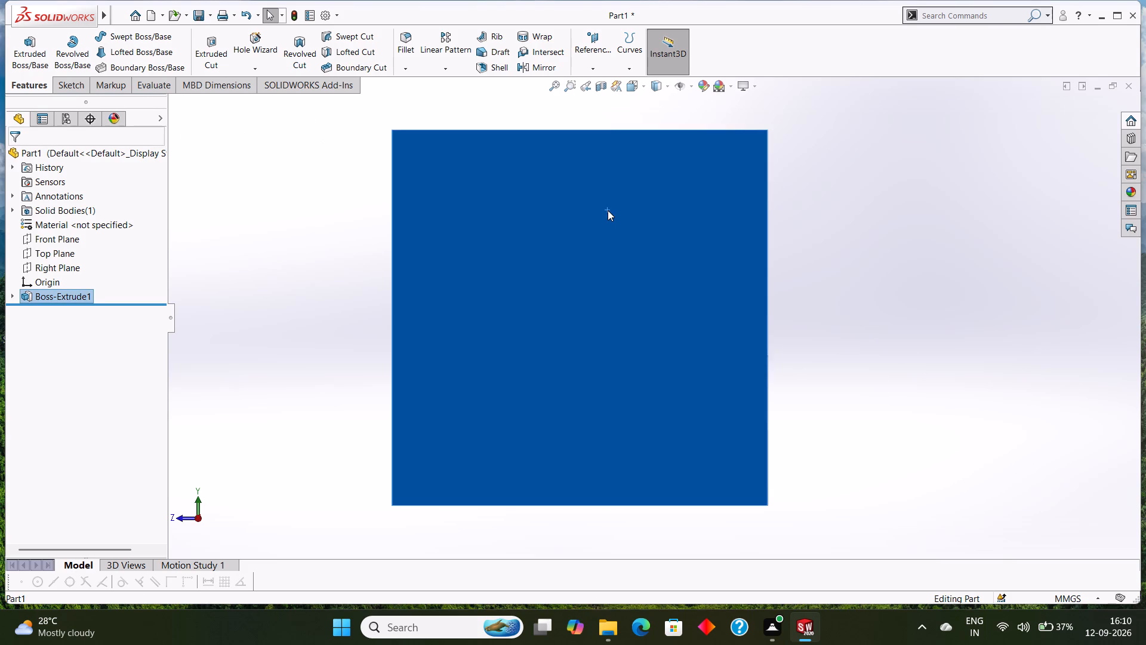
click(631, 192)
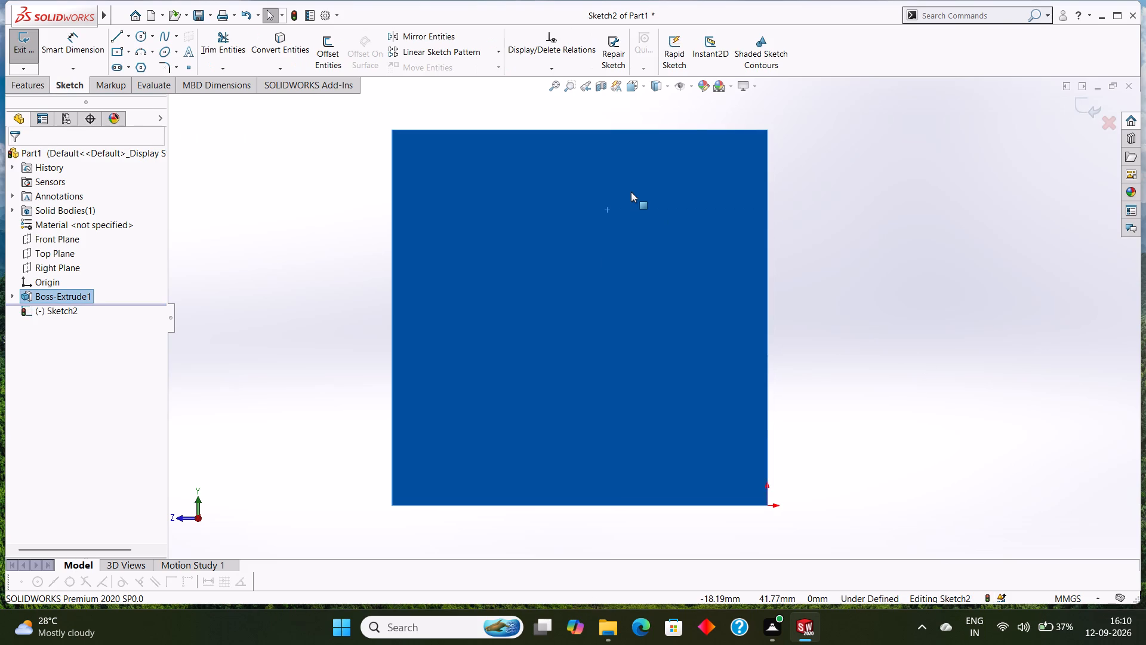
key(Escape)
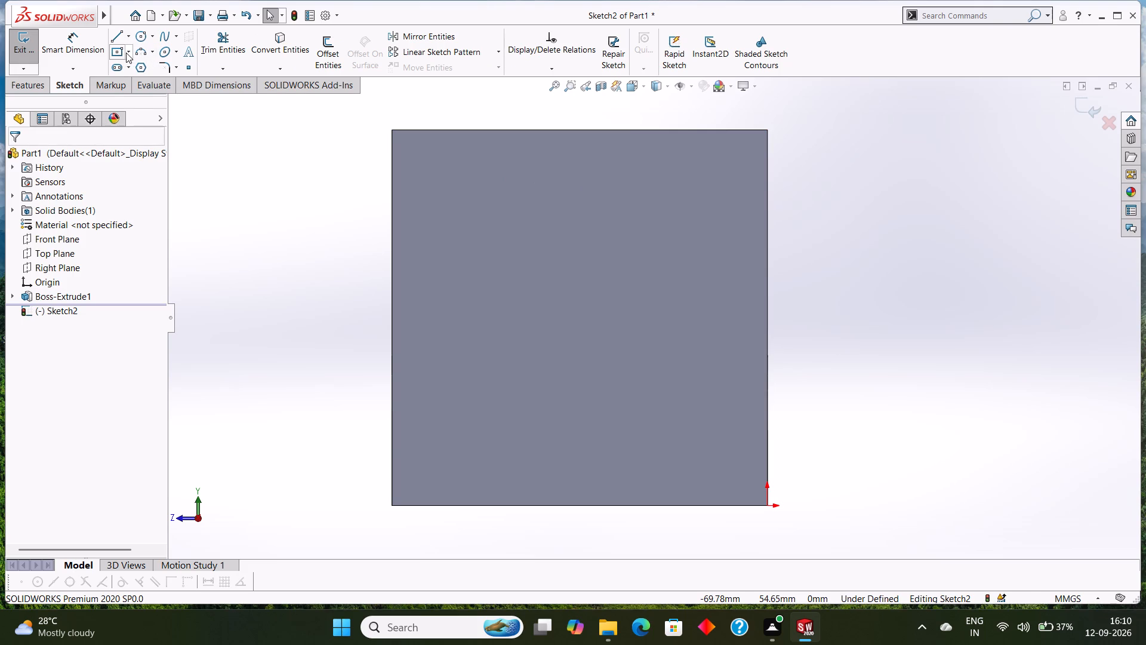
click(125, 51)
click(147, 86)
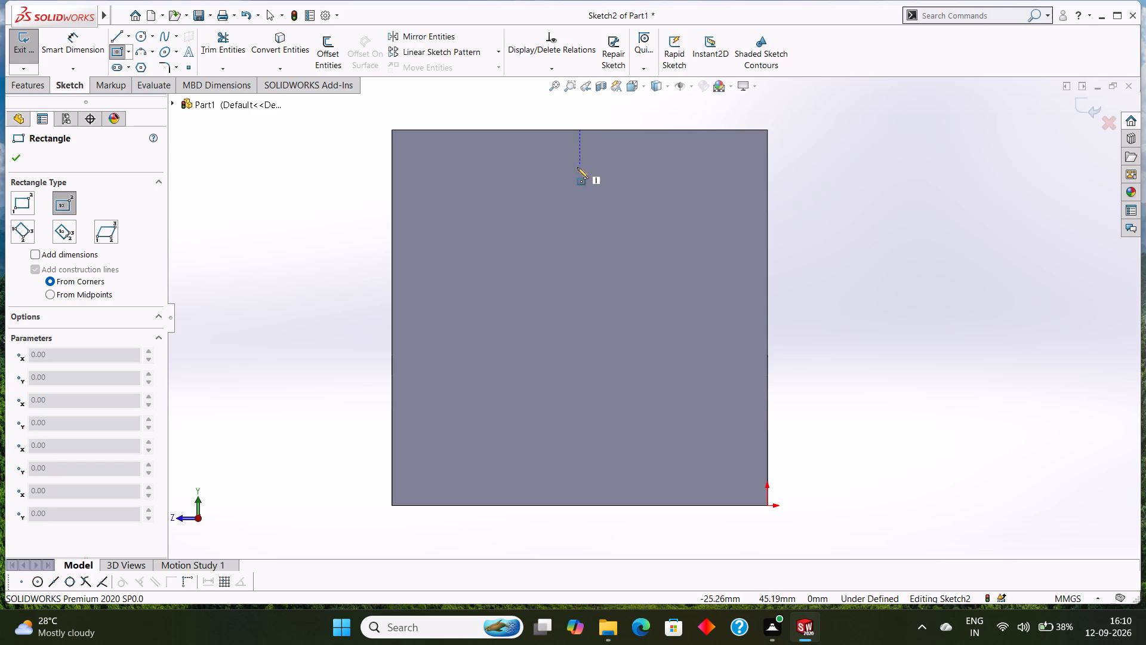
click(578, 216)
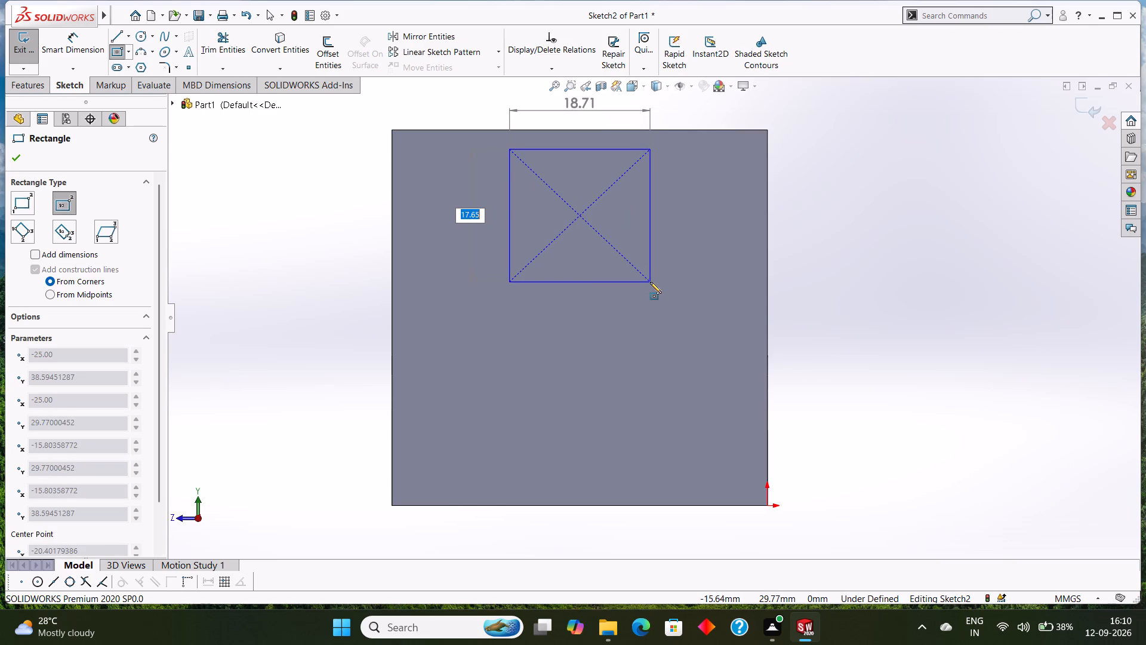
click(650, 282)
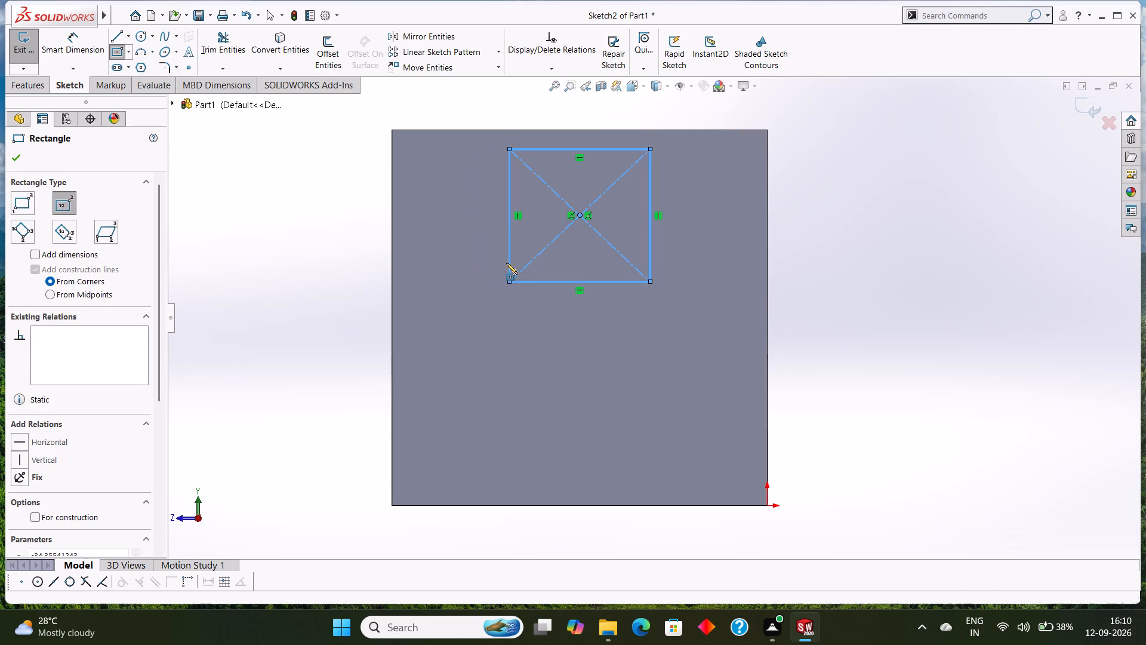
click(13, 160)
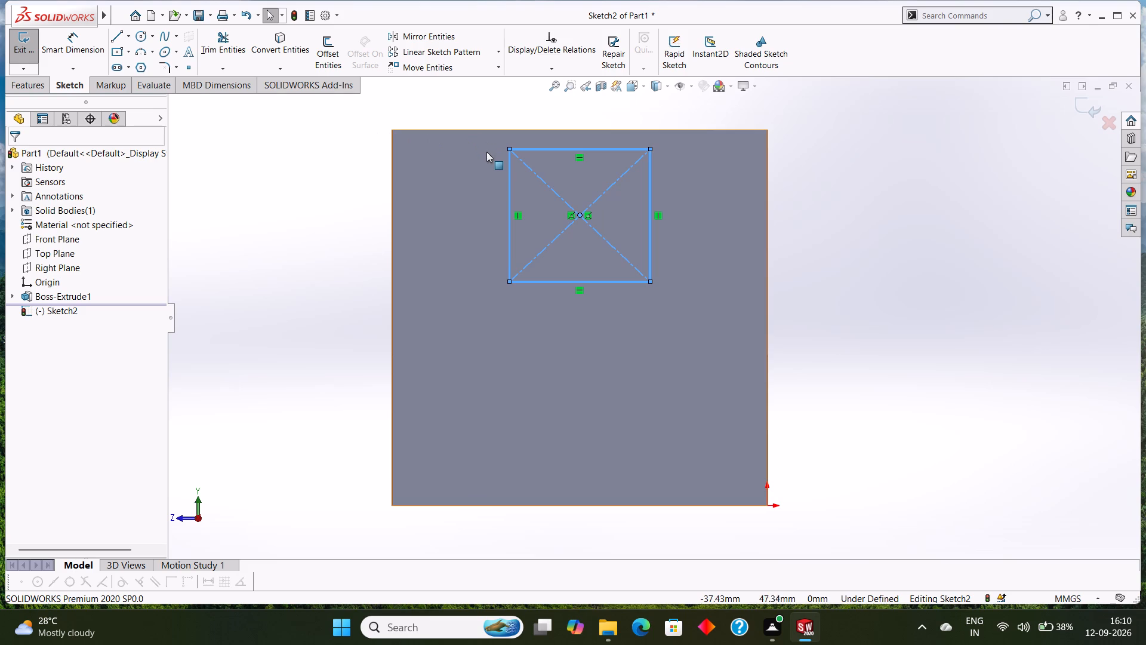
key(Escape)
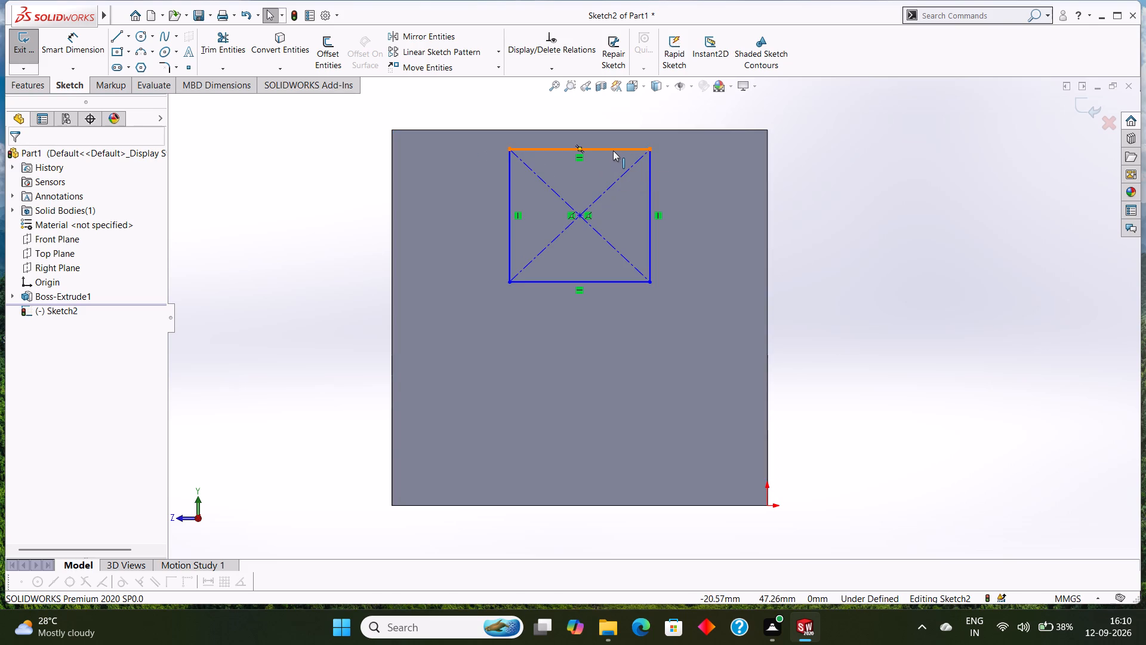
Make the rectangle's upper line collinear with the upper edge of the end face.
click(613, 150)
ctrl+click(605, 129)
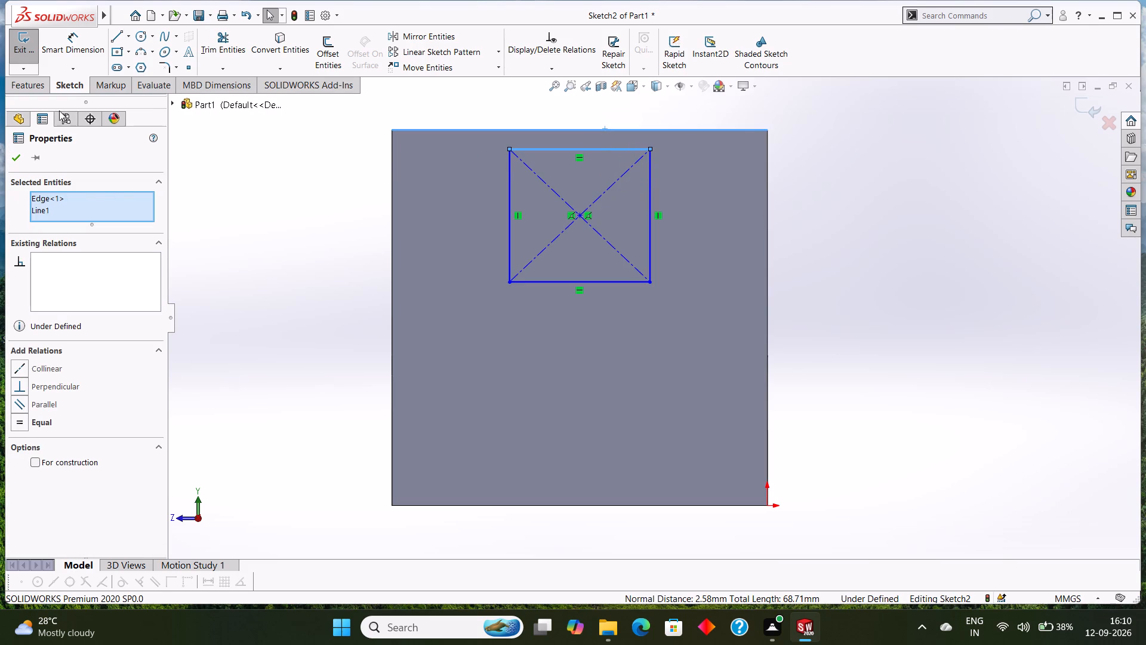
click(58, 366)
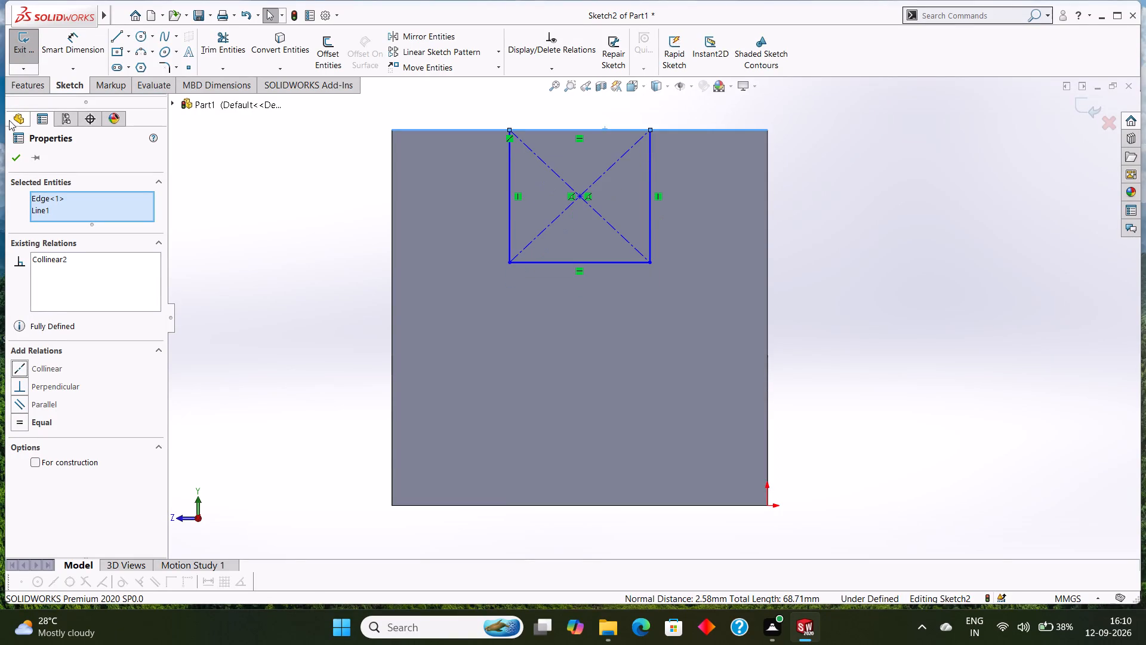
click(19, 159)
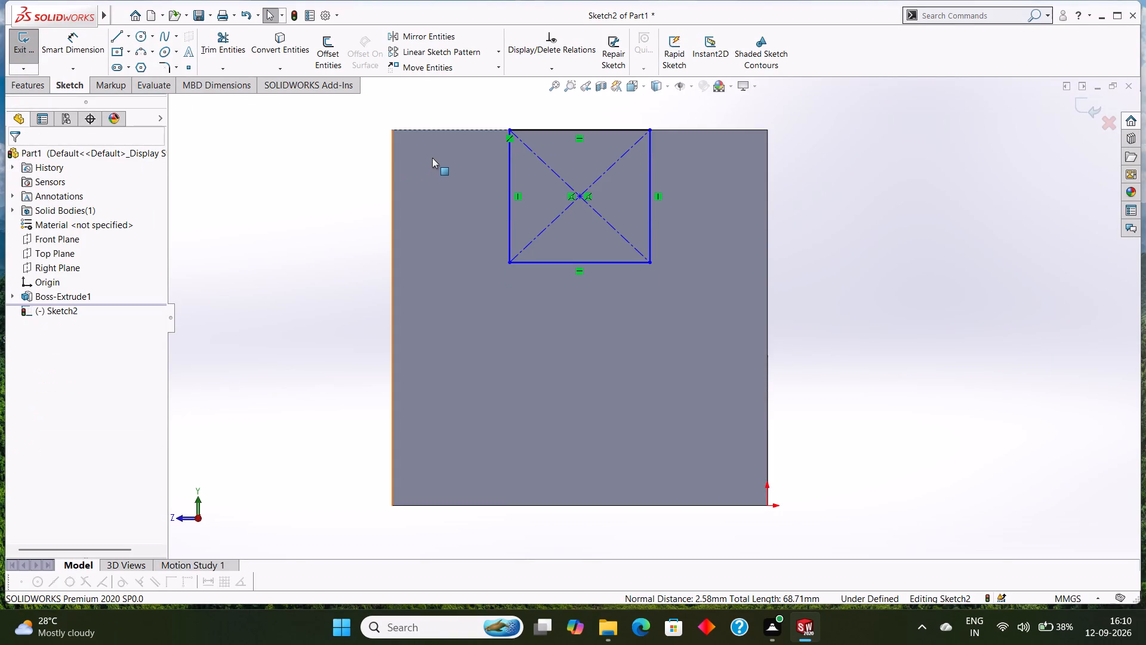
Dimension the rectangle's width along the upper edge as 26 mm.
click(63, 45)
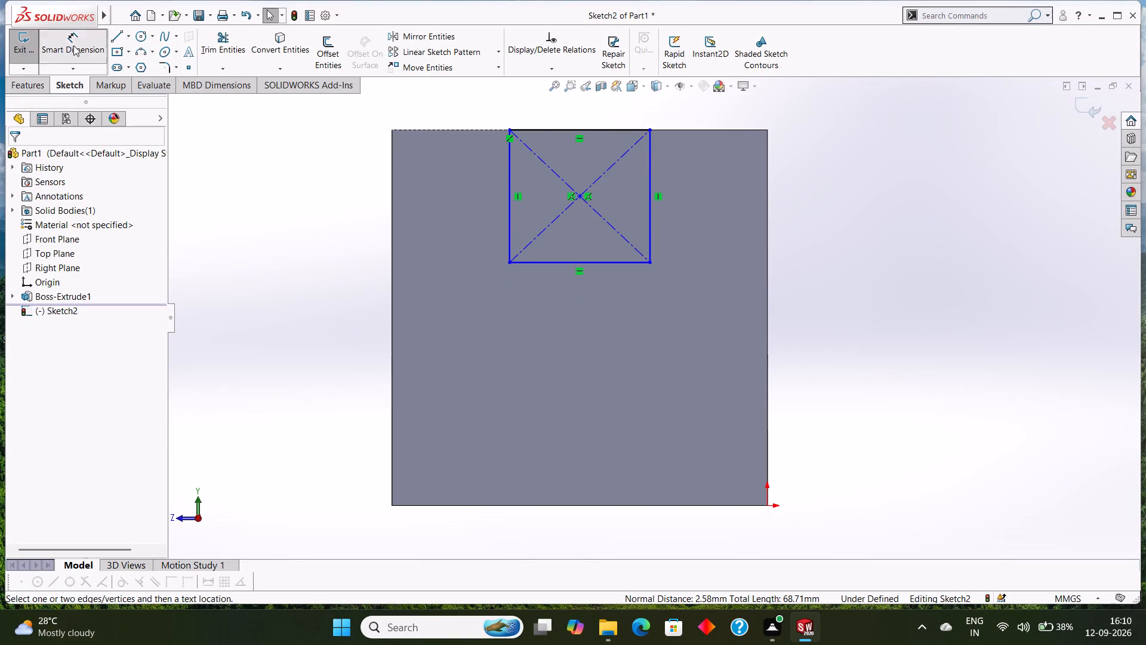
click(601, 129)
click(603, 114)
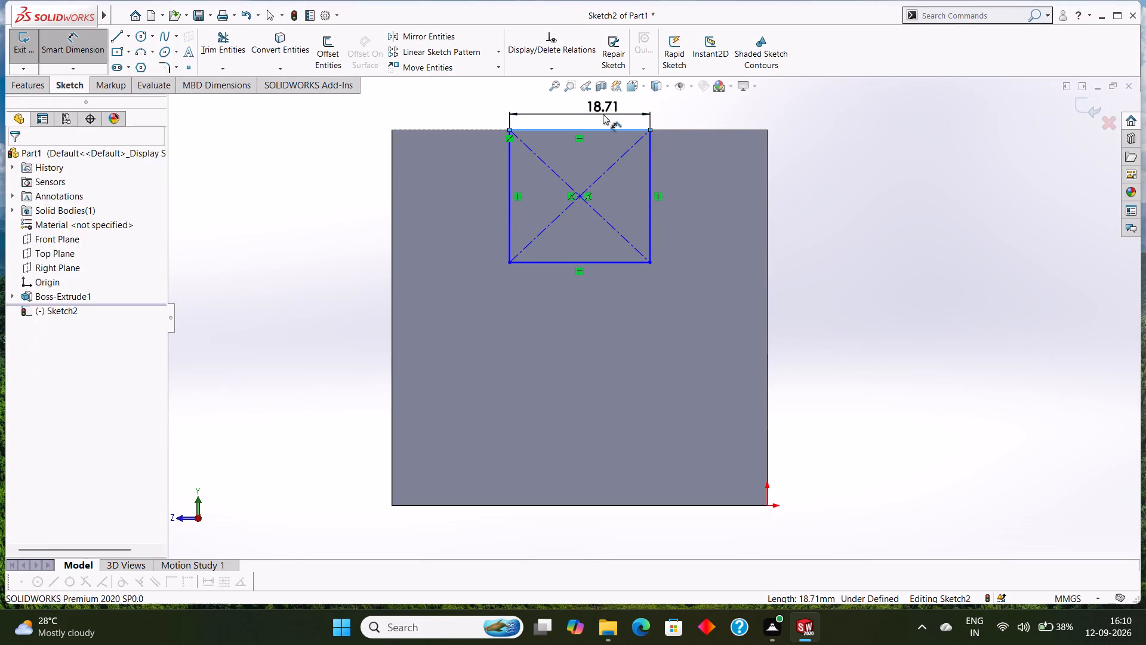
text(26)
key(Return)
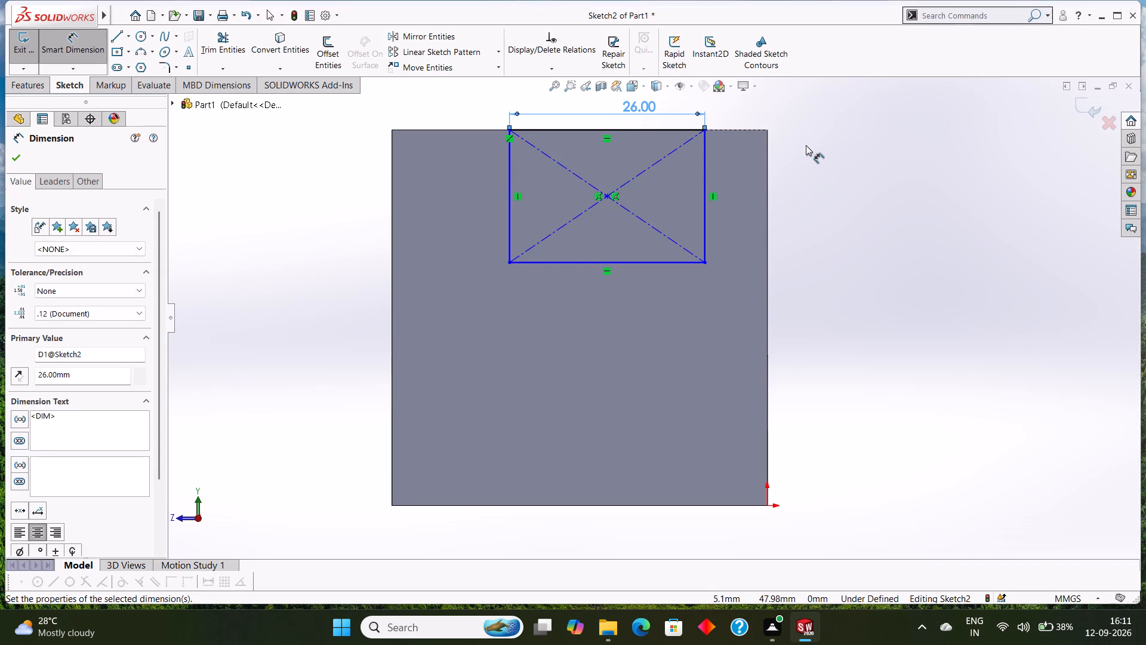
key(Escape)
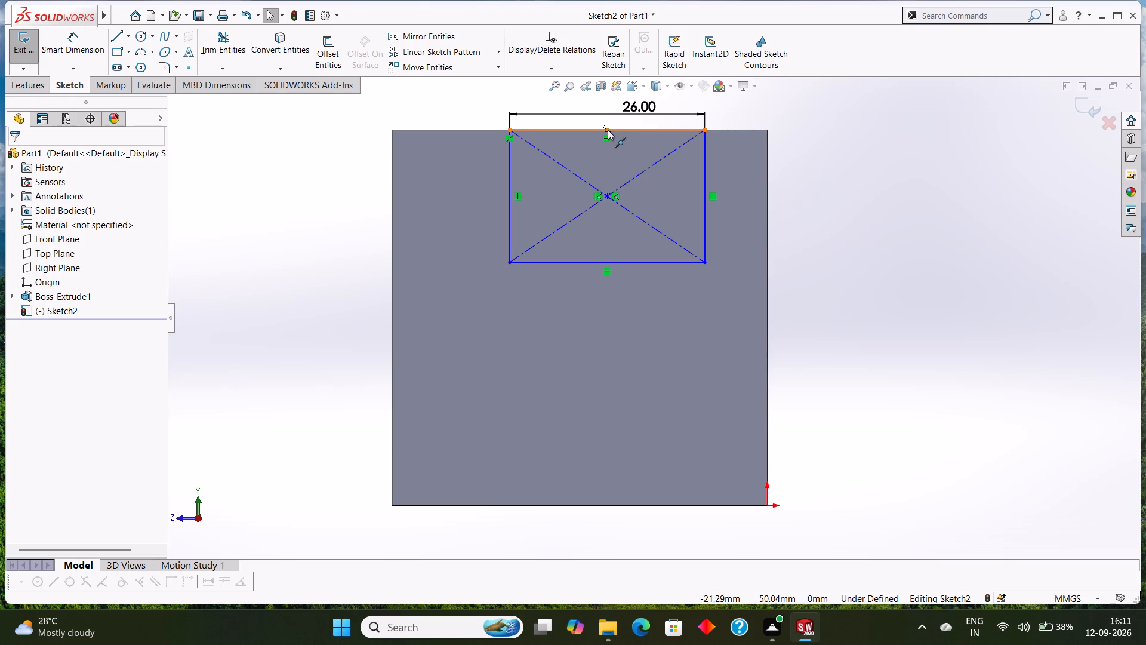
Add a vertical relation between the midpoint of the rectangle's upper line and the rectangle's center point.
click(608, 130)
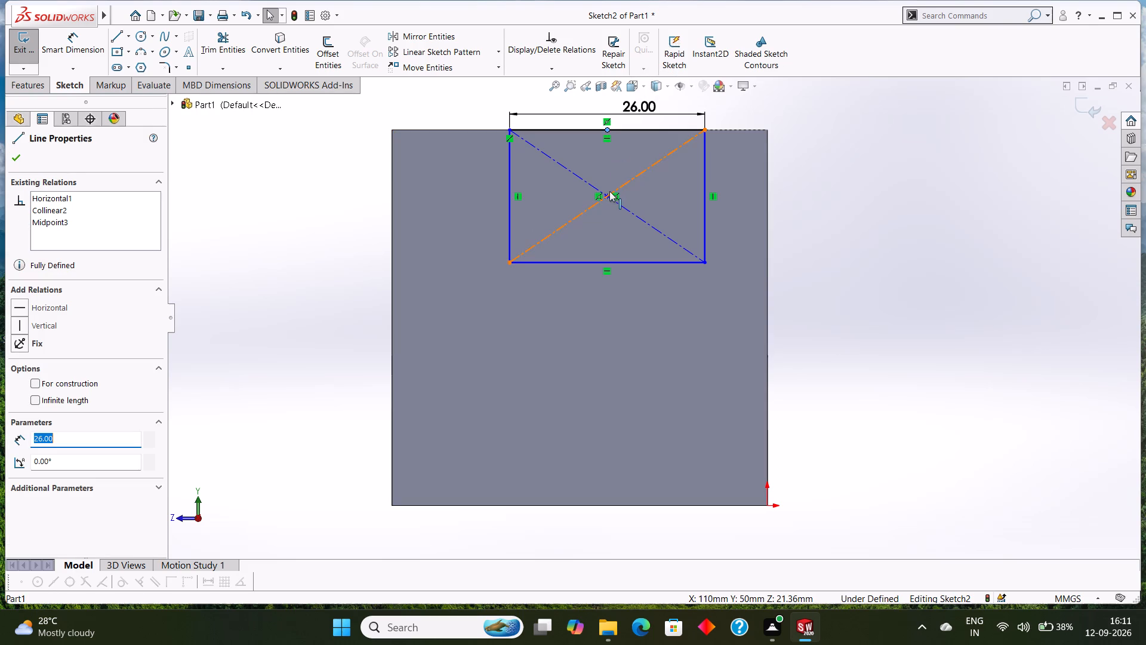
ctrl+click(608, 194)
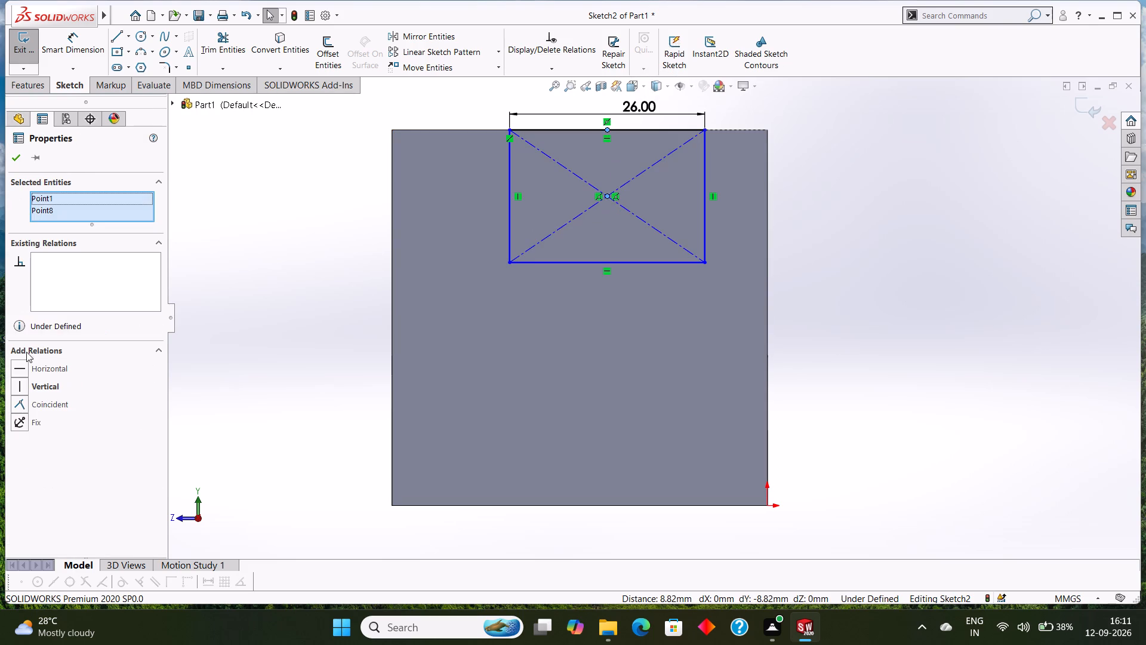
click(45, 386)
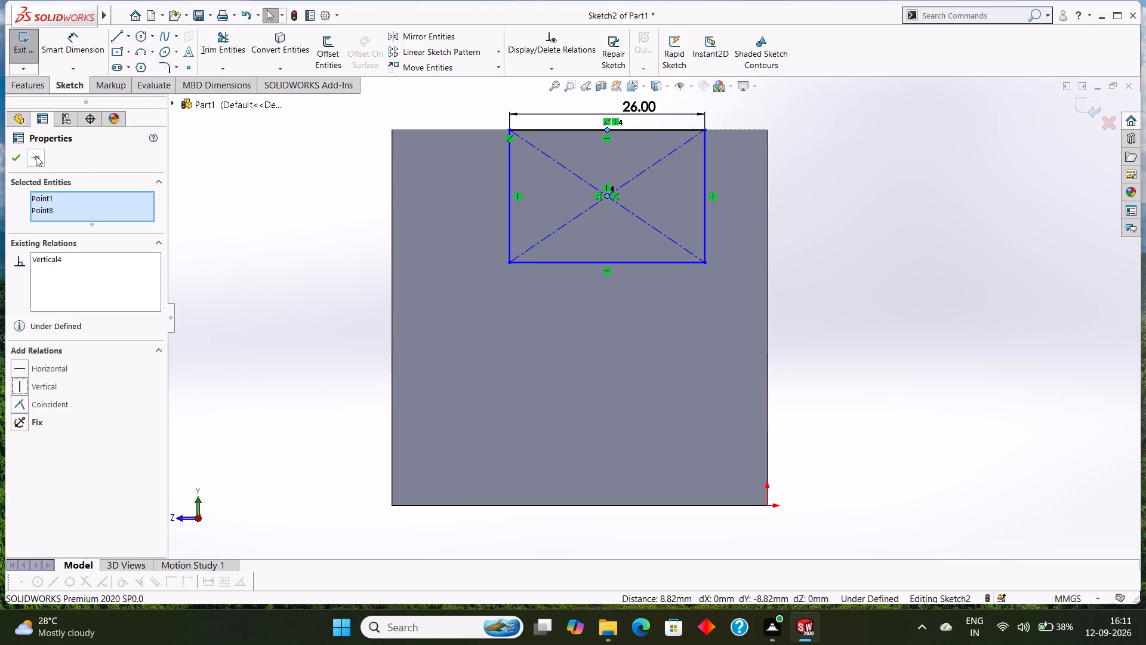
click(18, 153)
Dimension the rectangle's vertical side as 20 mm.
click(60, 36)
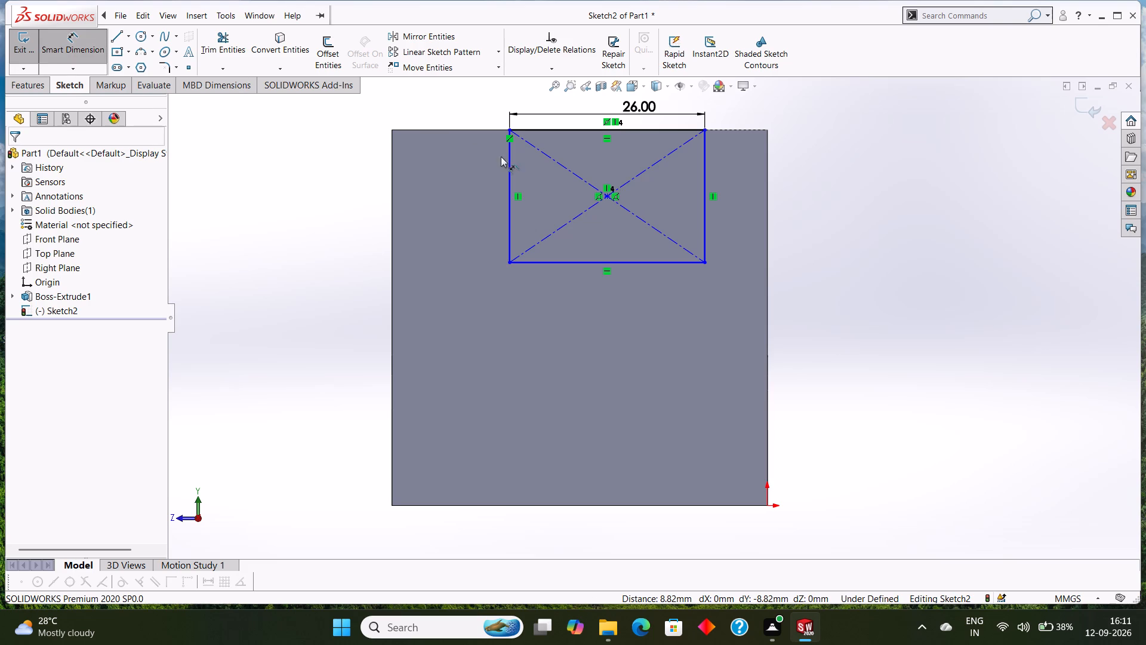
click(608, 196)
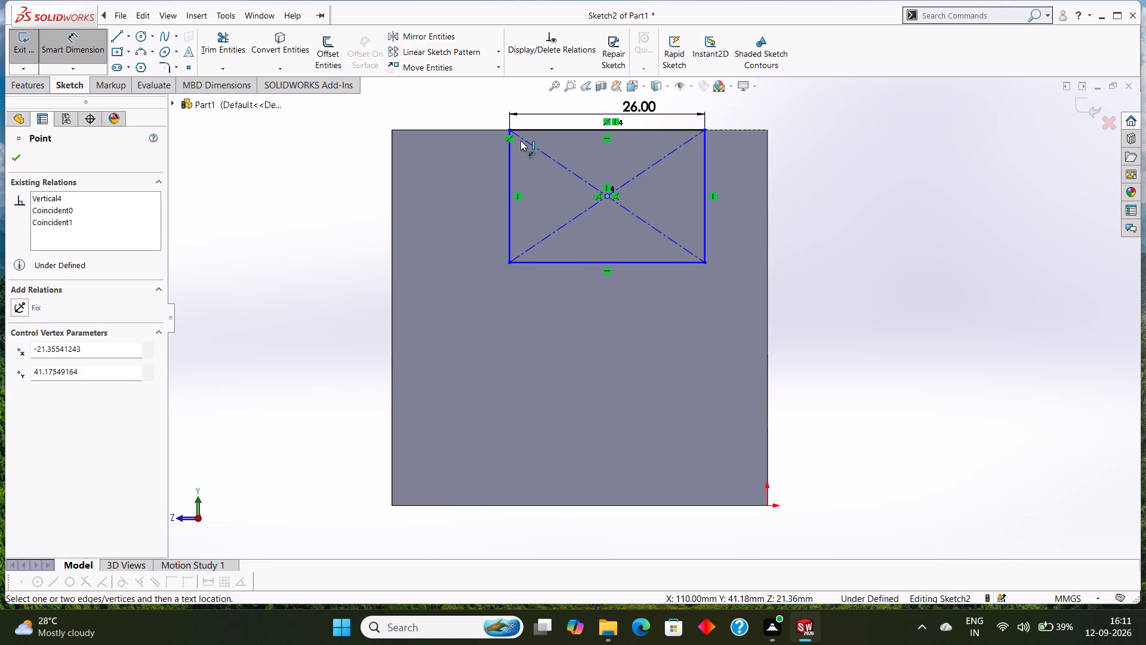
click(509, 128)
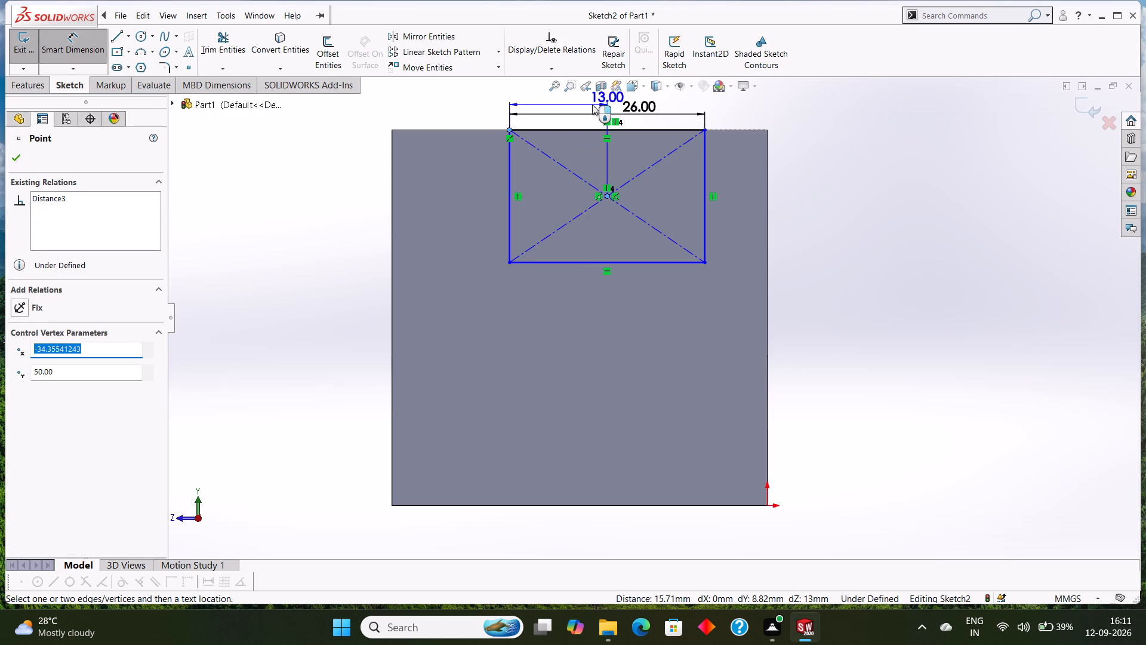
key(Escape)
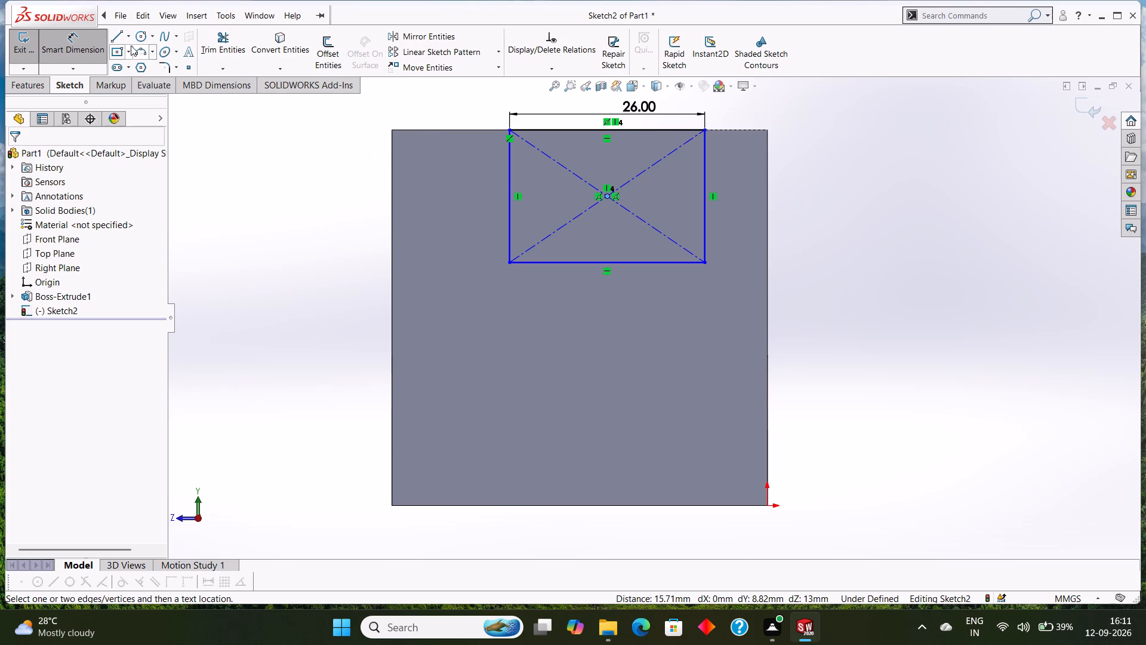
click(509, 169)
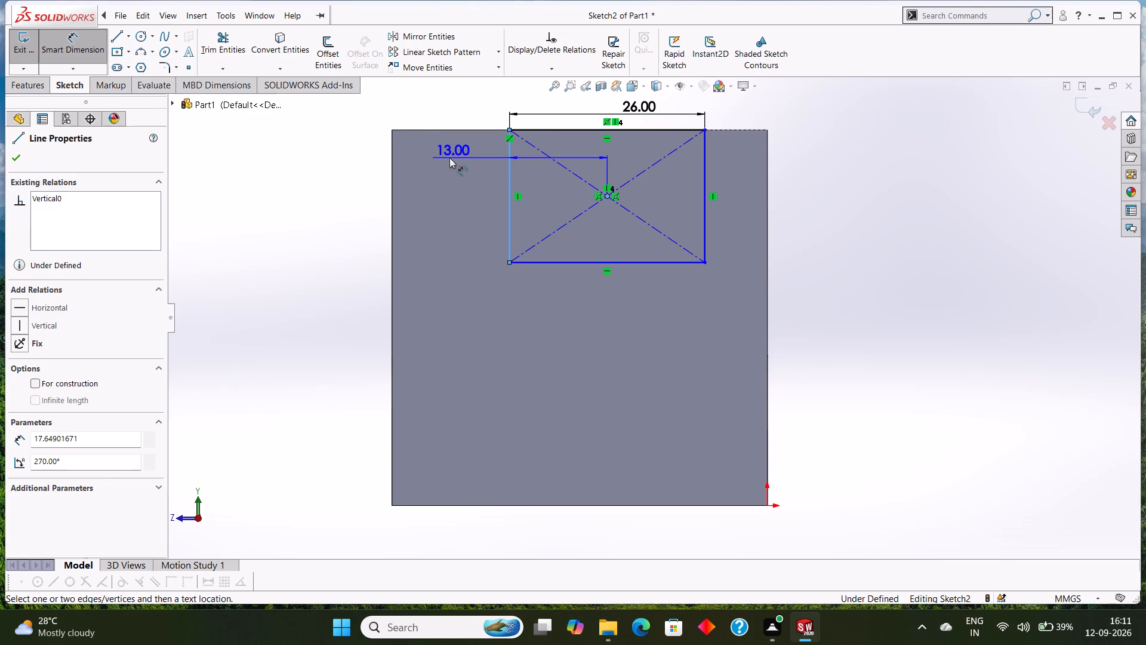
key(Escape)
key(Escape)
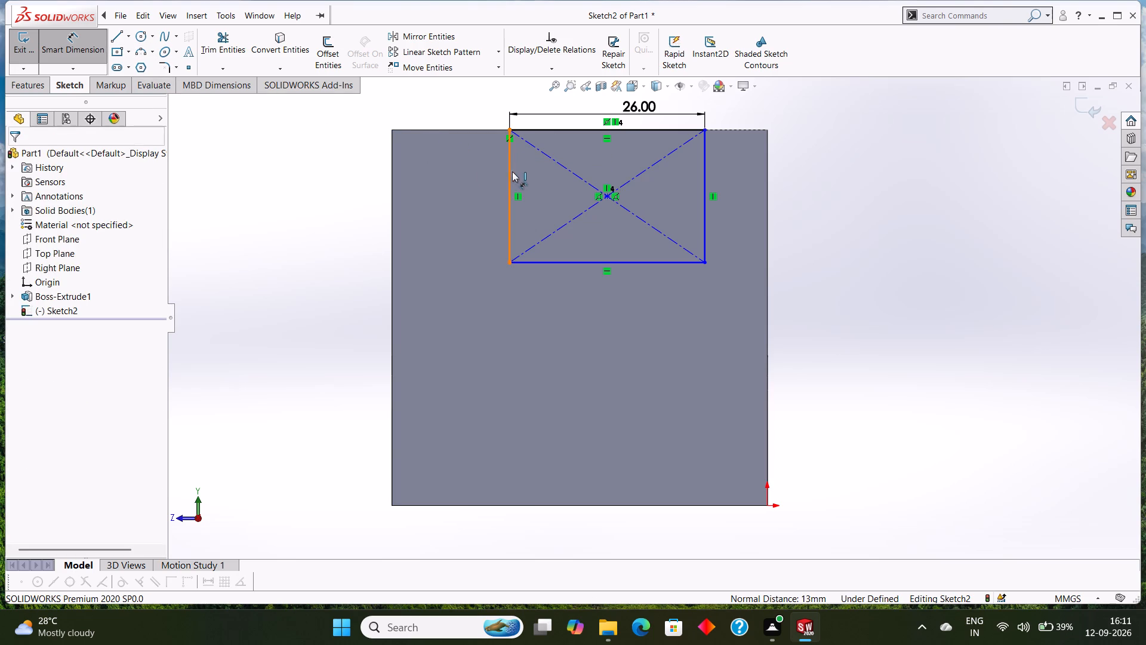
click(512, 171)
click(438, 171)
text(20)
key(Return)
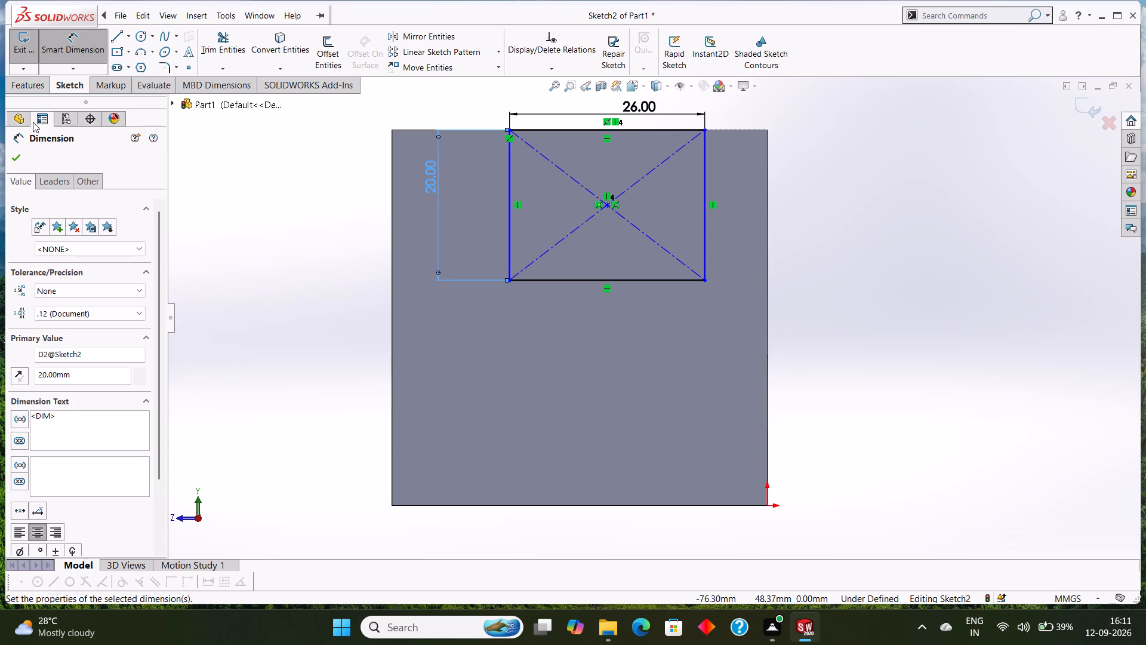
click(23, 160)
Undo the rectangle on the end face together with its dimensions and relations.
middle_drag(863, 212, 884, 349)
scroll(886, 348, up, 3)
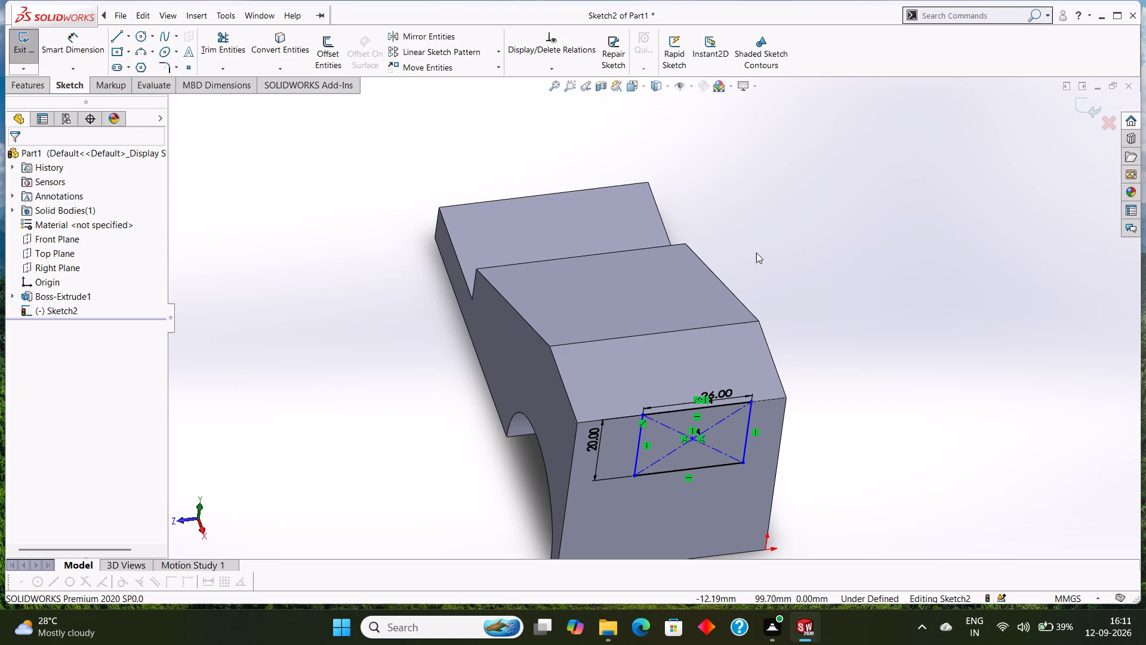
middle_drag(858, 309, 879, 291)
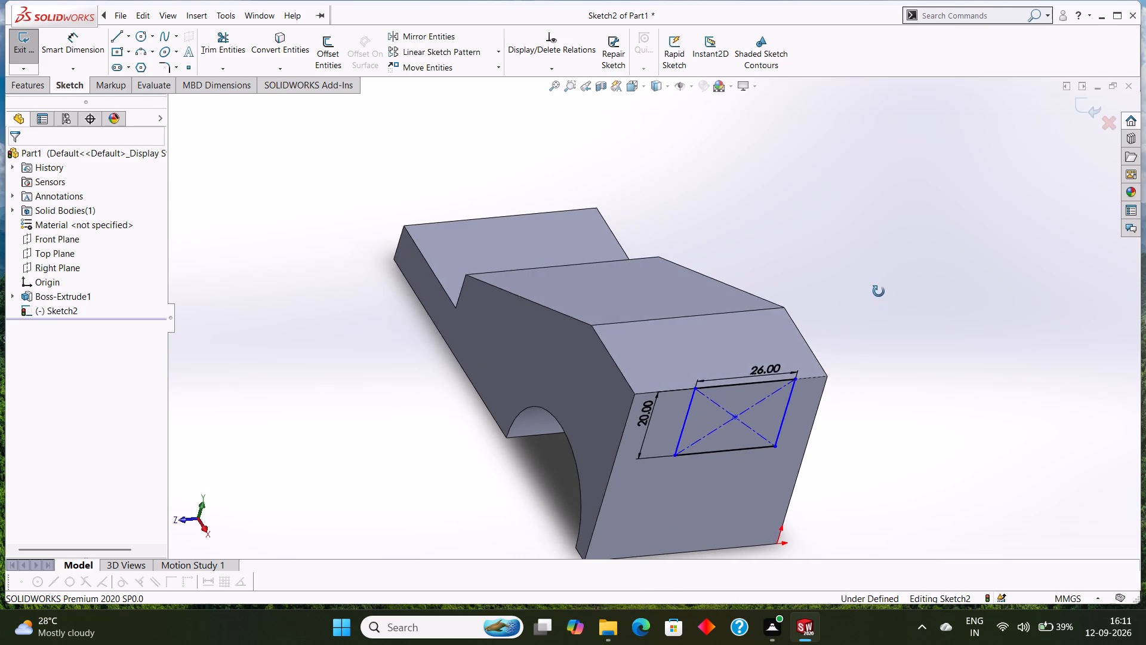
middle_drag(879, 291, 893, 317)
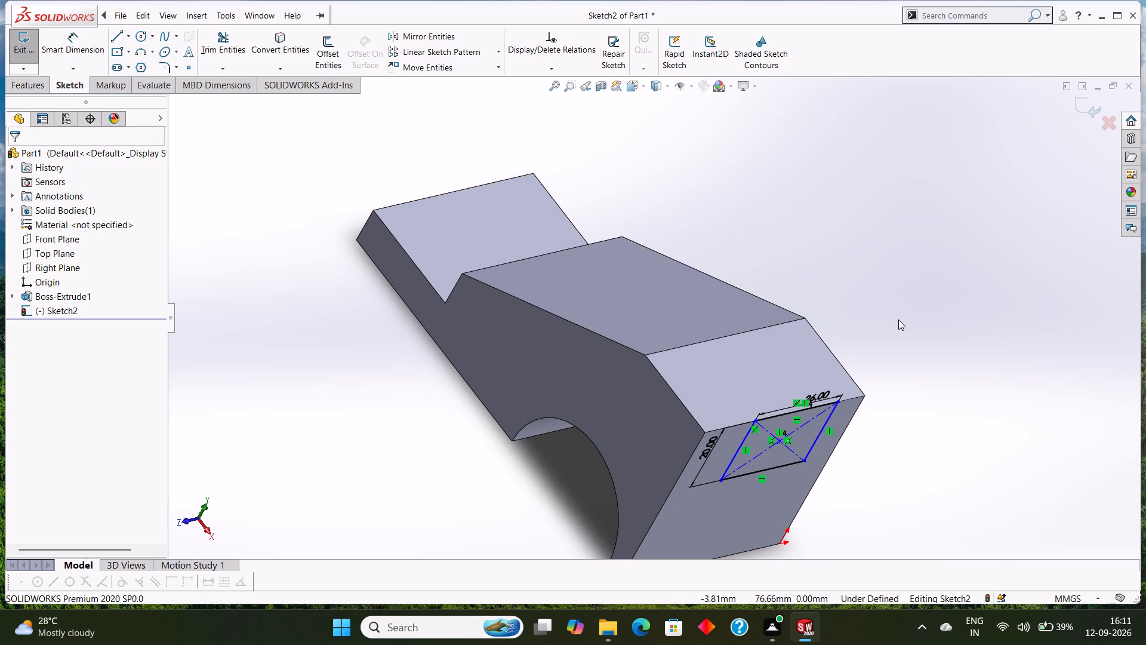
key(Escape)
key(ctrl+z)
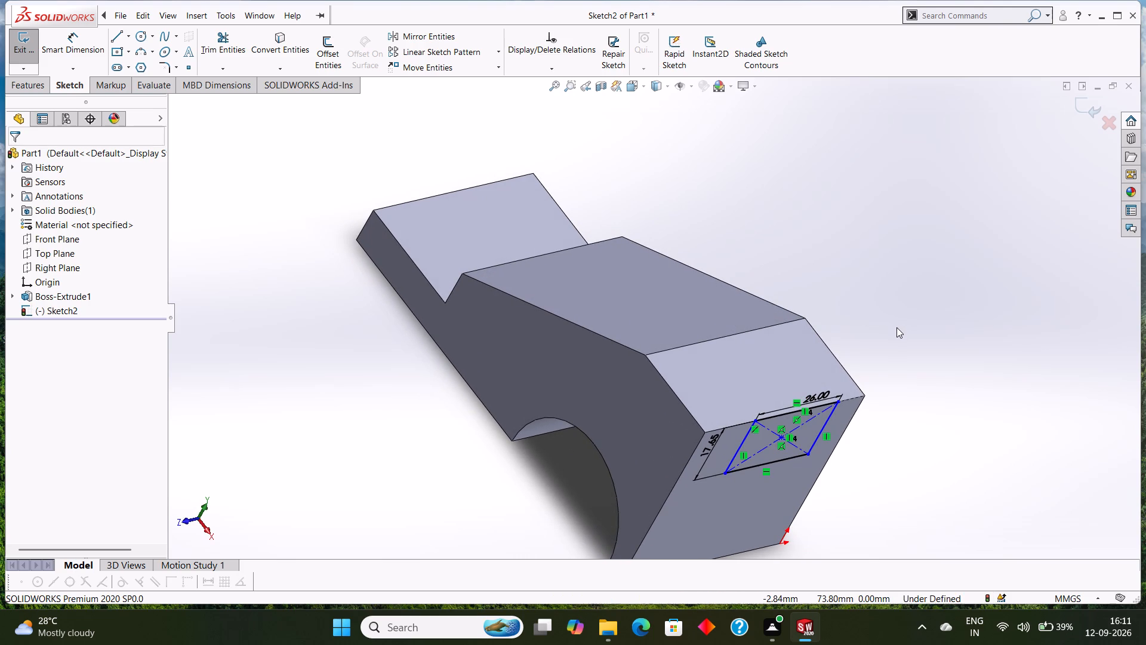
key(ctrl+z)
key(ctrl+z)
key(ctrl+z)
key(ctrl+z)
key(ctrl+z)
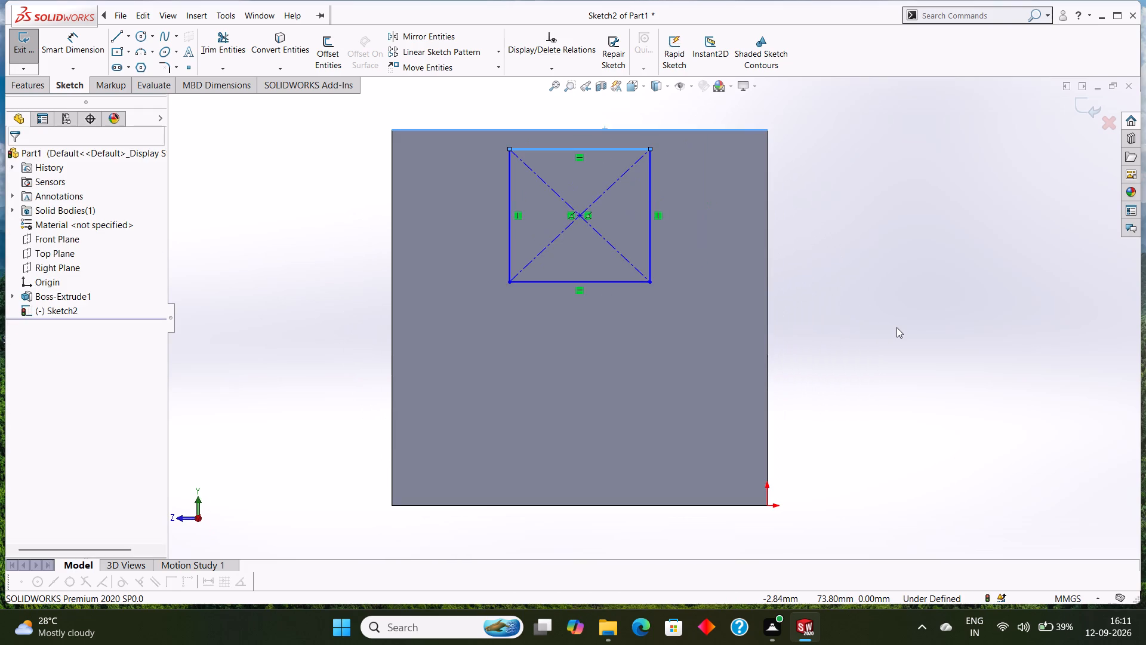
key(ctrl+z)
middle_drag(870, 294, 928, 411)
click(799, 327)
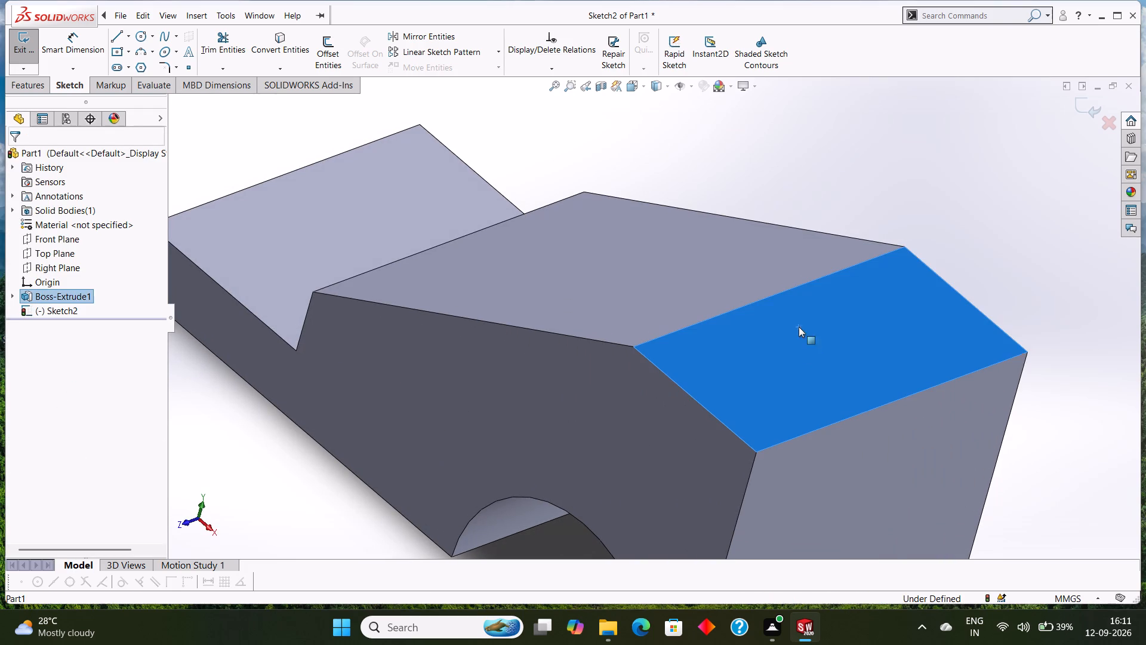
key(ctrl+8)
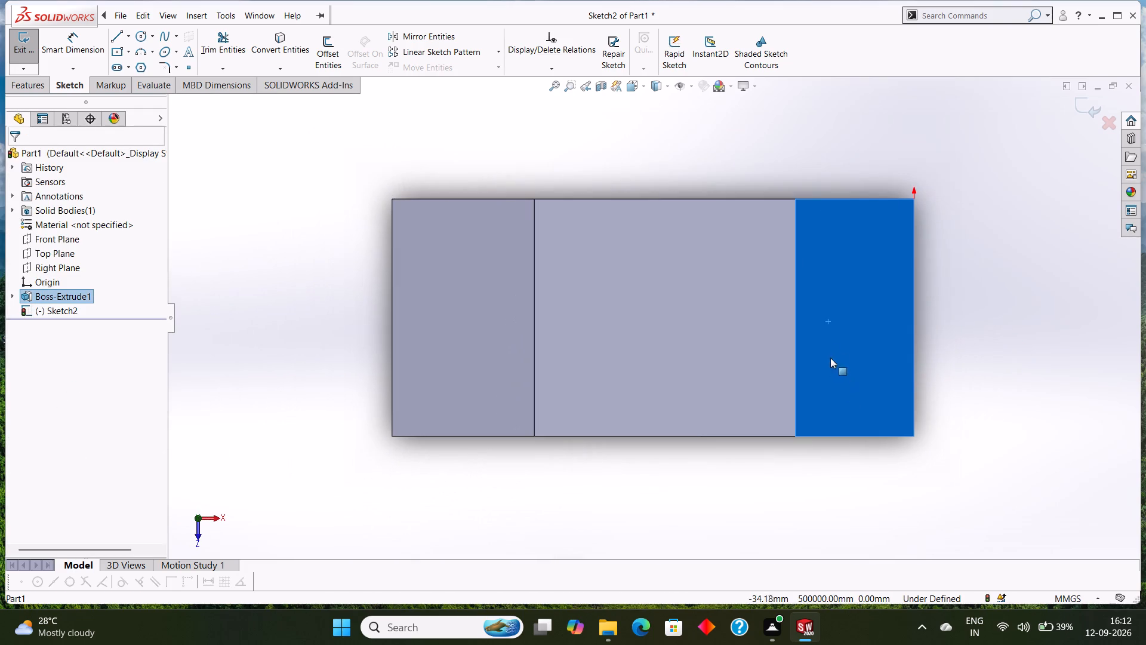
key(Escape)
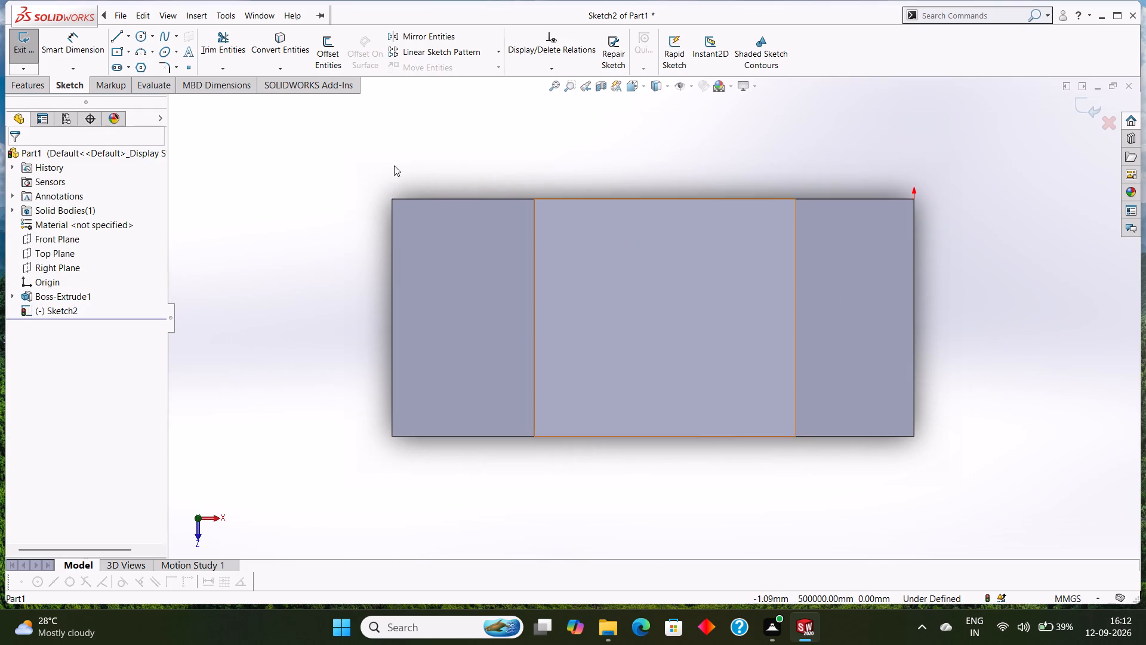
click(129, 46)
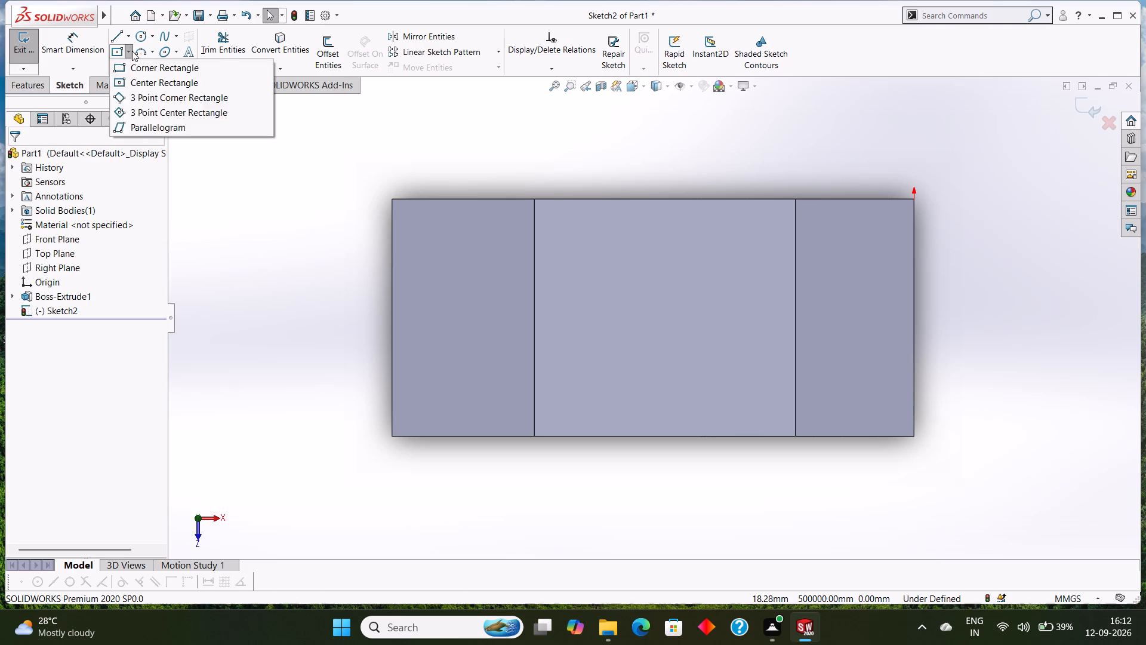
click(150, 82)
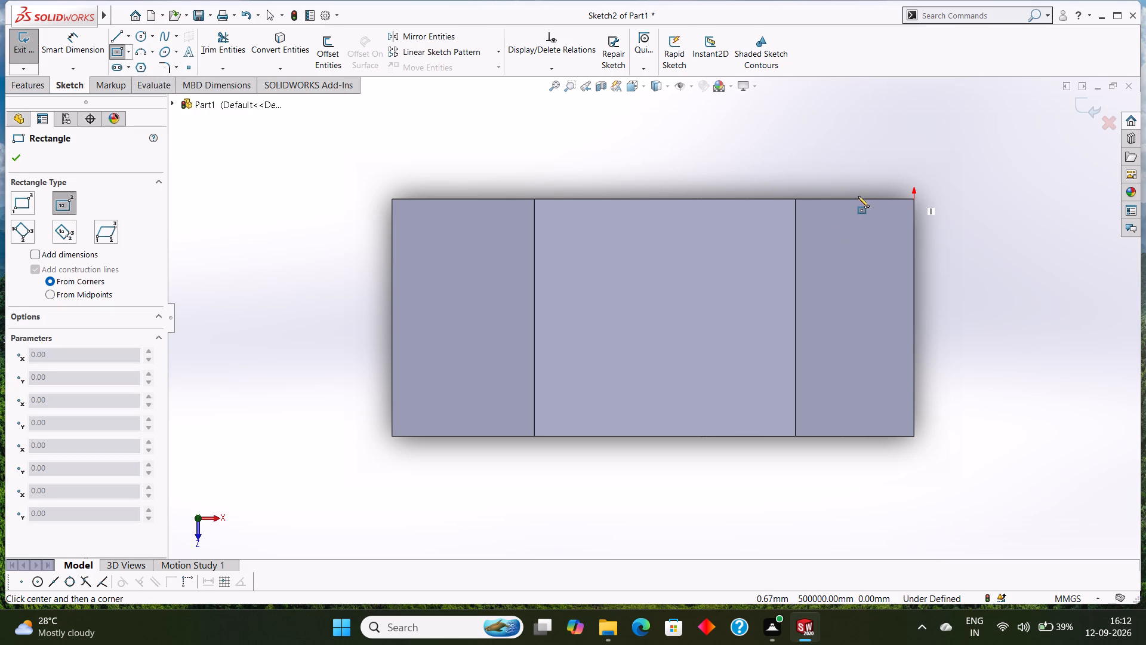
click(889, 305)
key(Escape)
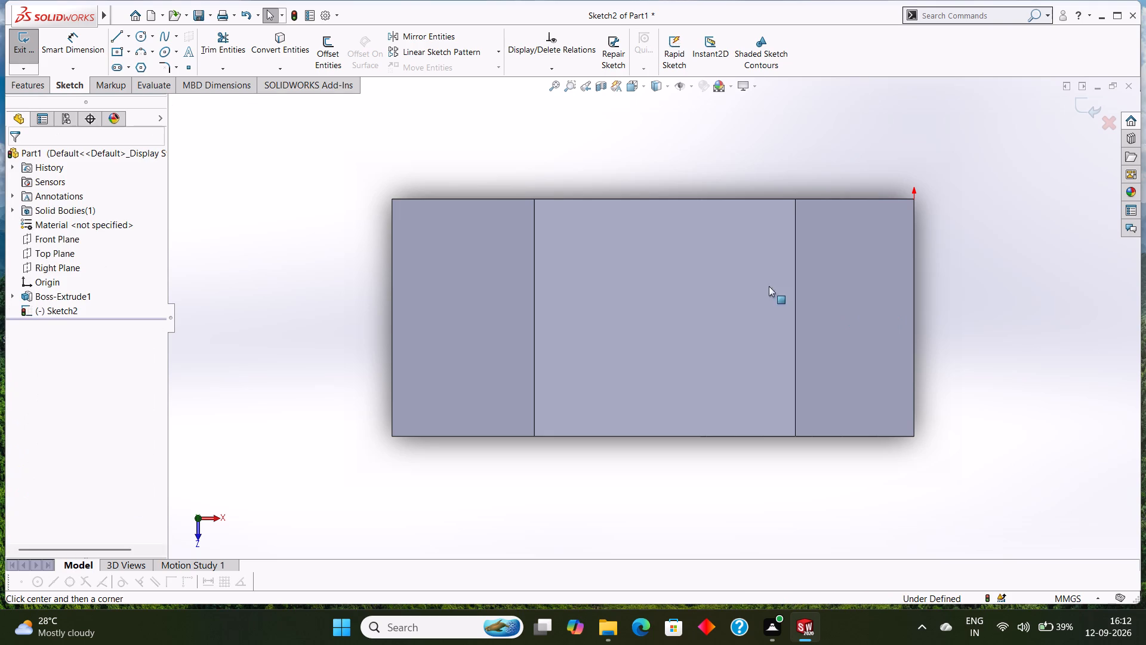
Exit the empty sketch on the tall end face.
click(28, 41)
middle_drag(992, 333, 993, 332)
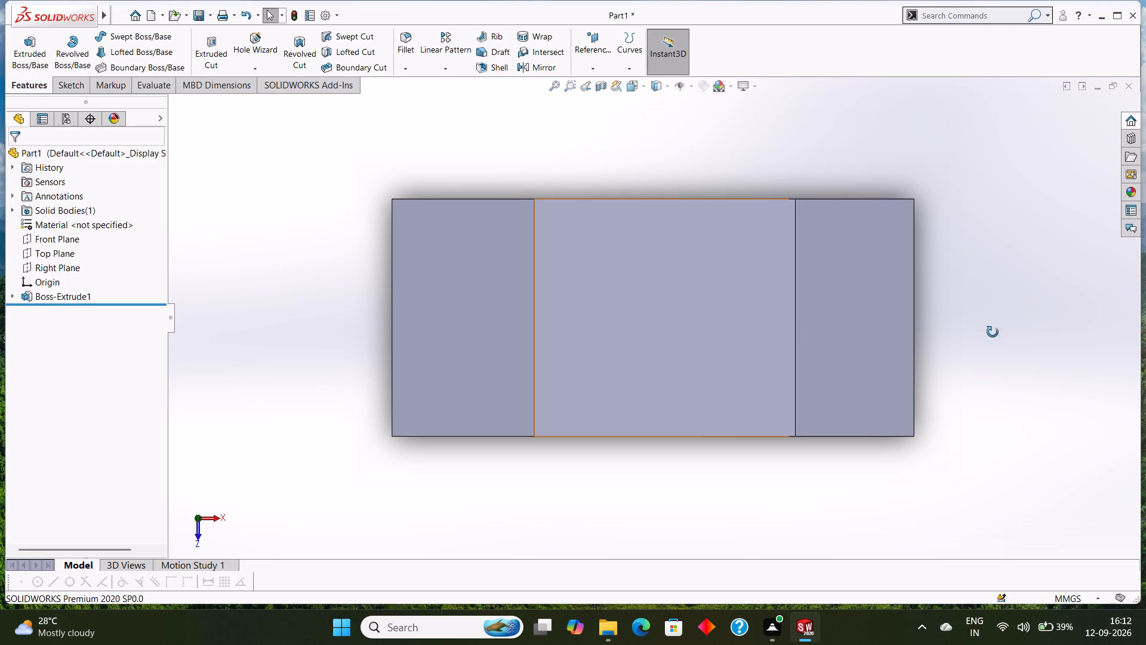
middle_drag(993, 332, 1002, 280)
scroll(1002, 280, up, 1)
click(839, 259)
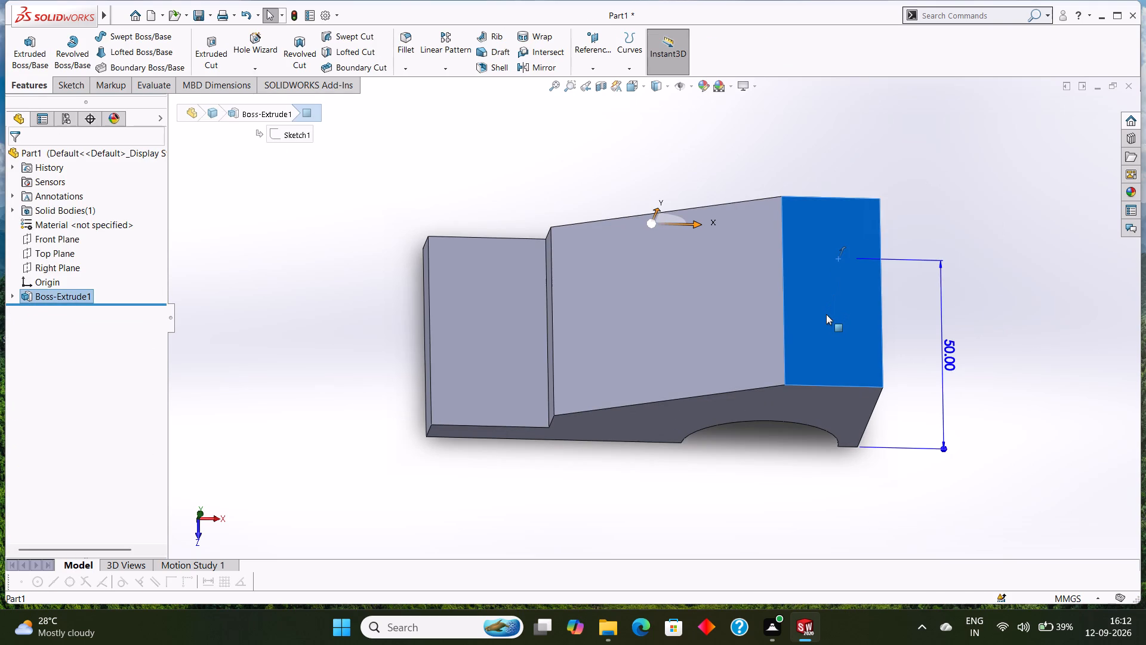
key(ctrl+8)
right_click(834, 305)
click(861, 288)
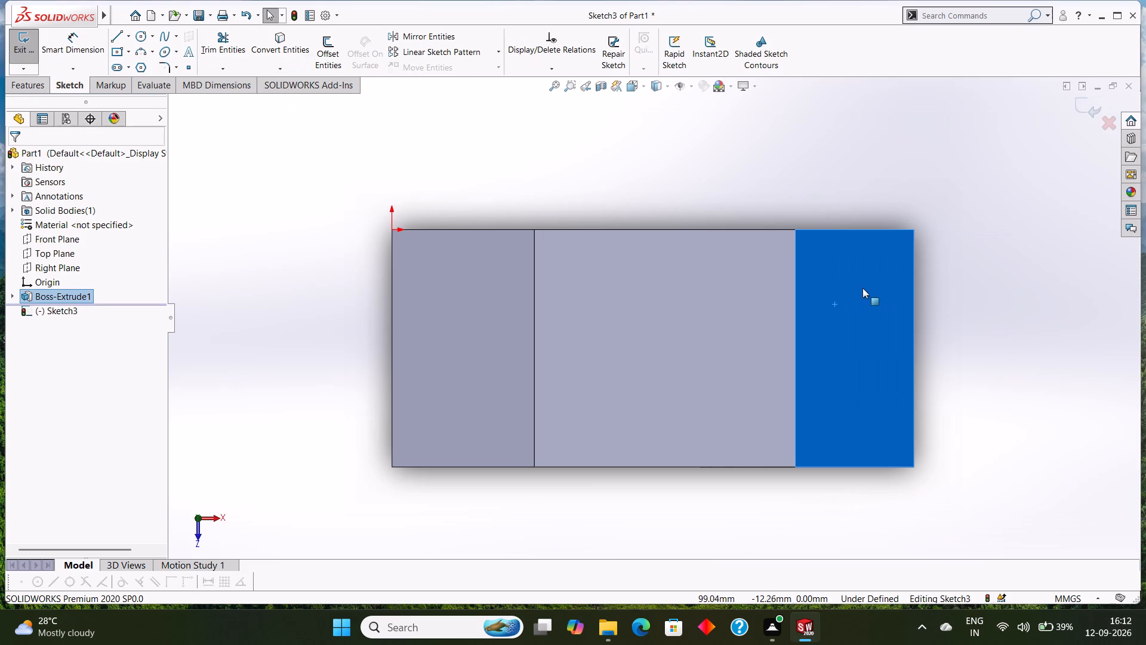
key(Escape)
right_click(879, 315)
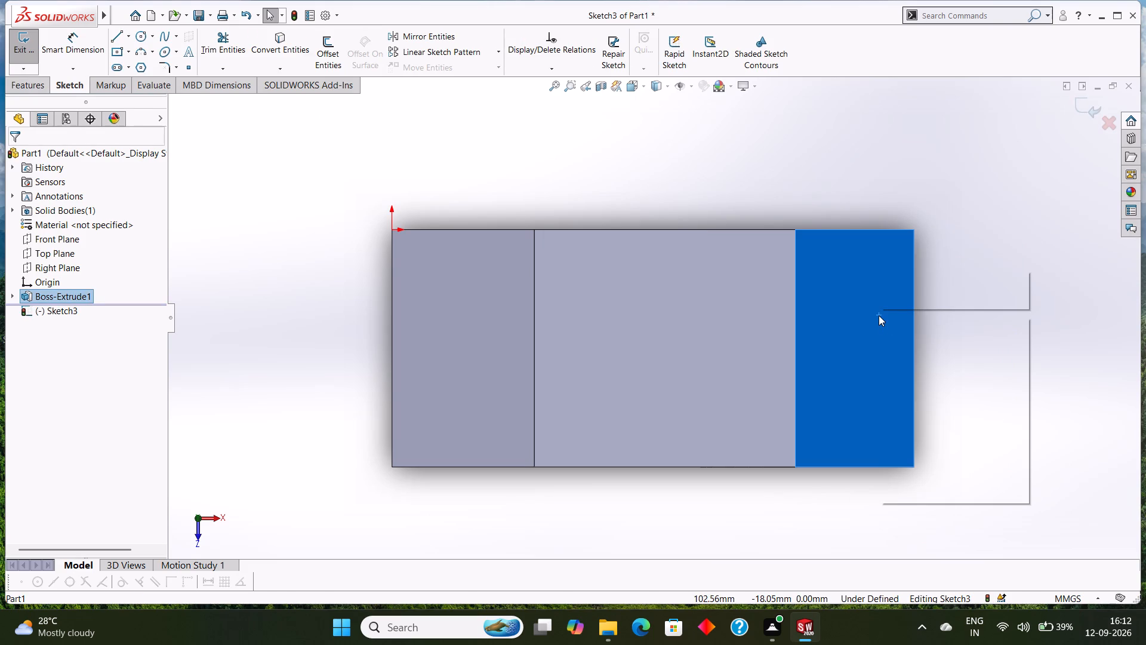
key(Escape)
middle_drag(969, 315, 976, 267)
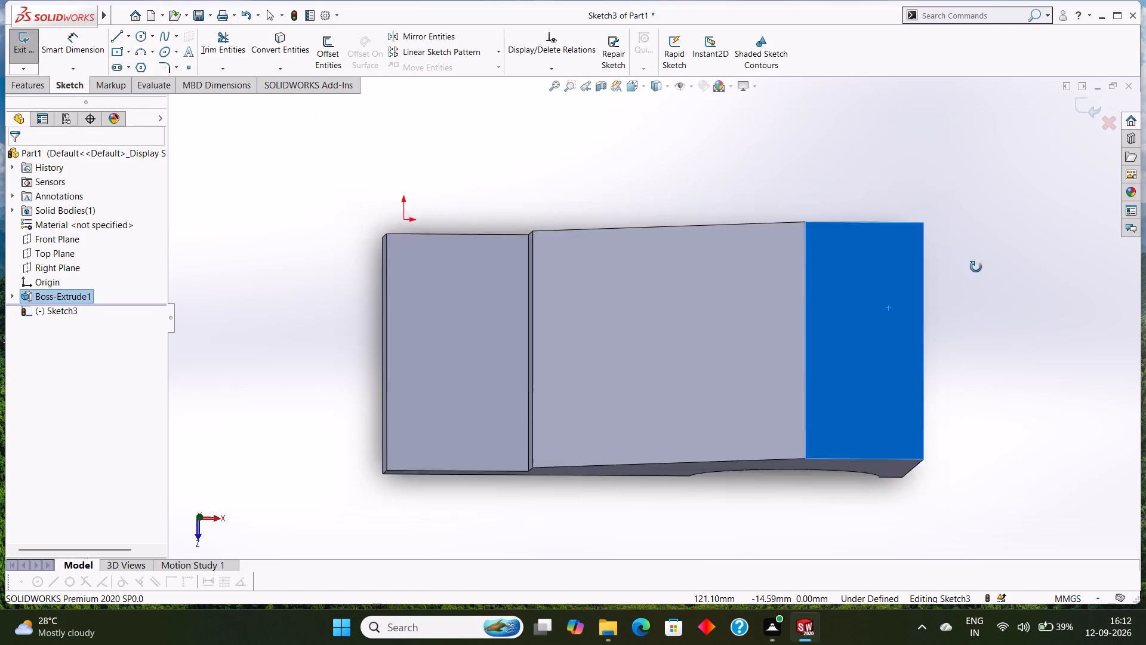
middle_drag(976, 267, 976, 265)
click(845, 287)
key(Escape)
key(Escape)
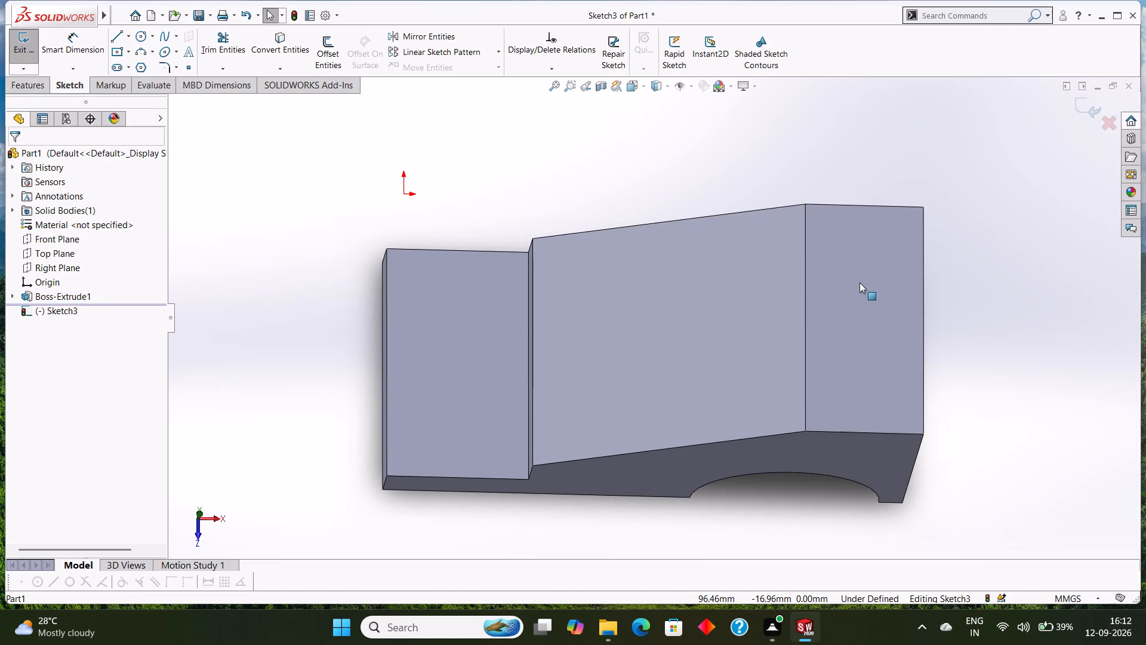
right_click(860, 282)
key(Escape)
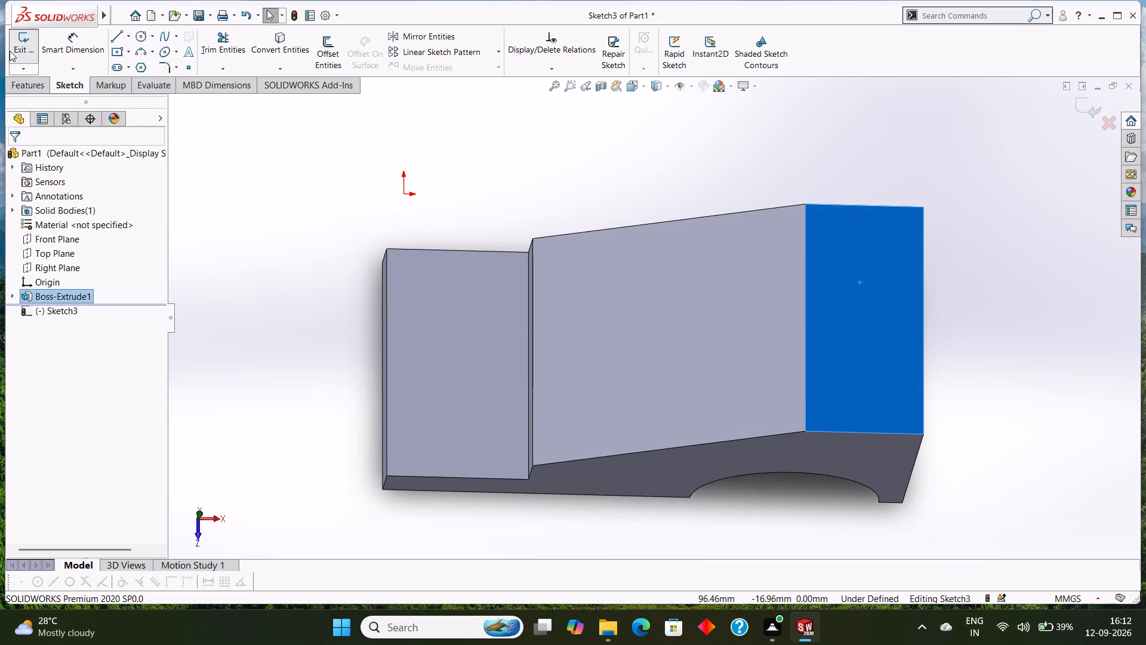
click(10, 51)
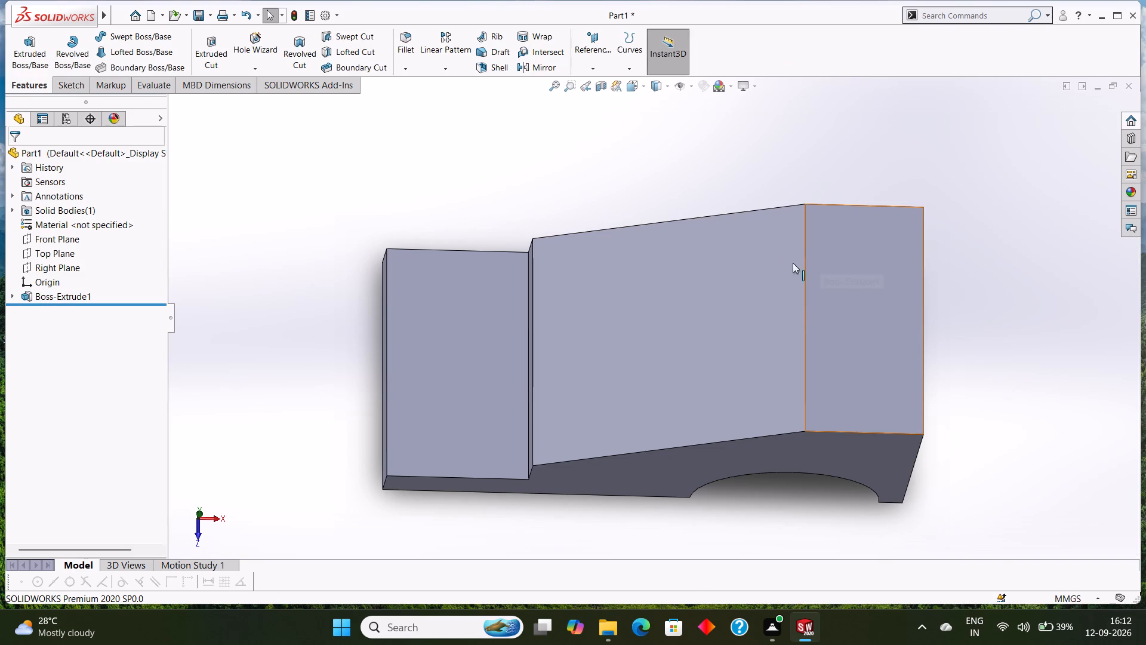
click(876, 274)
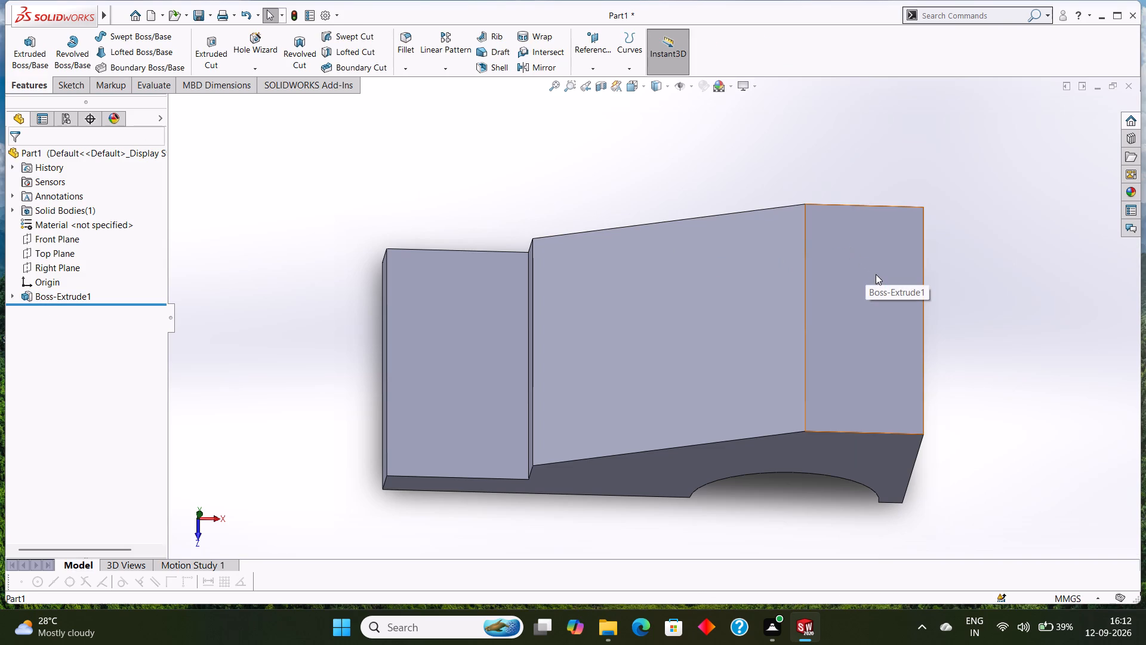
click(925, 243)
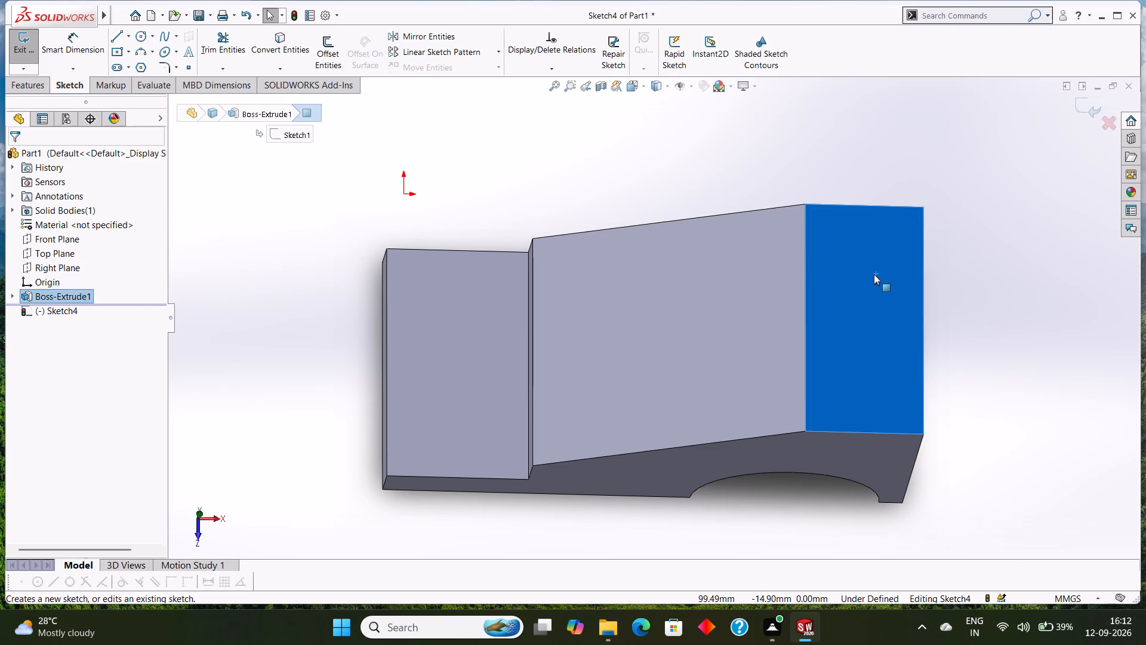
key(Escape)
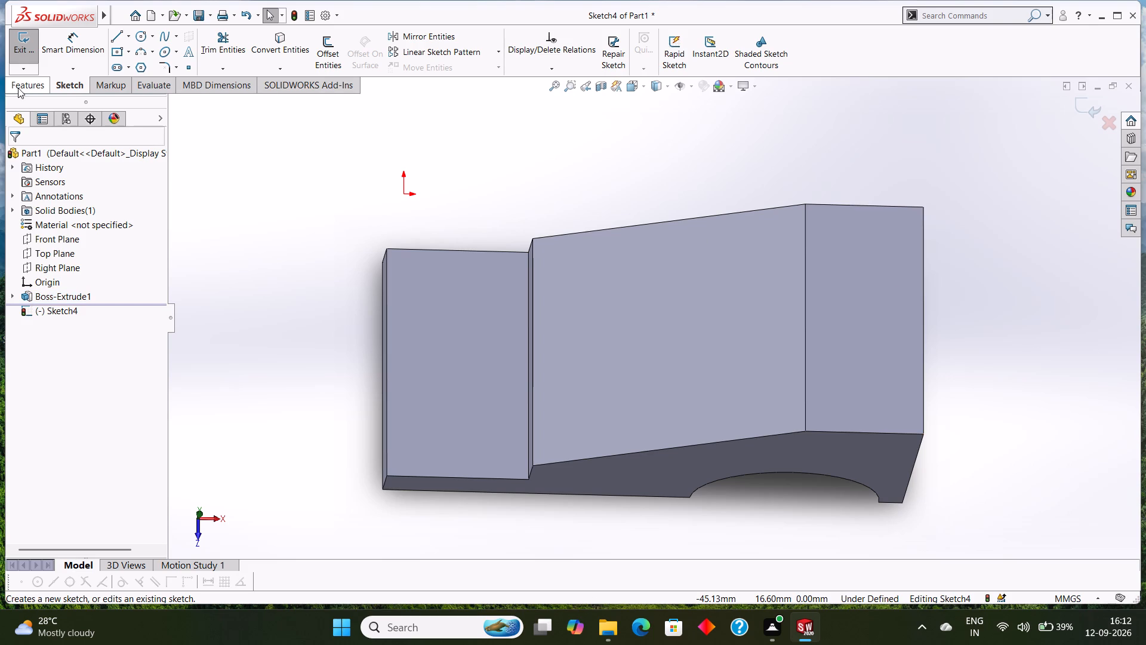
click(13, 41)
Sketch a center rectangle on the flat top face at the tall end, spanning its full 25 mm width and 20 mm deep.
click(872, 253)
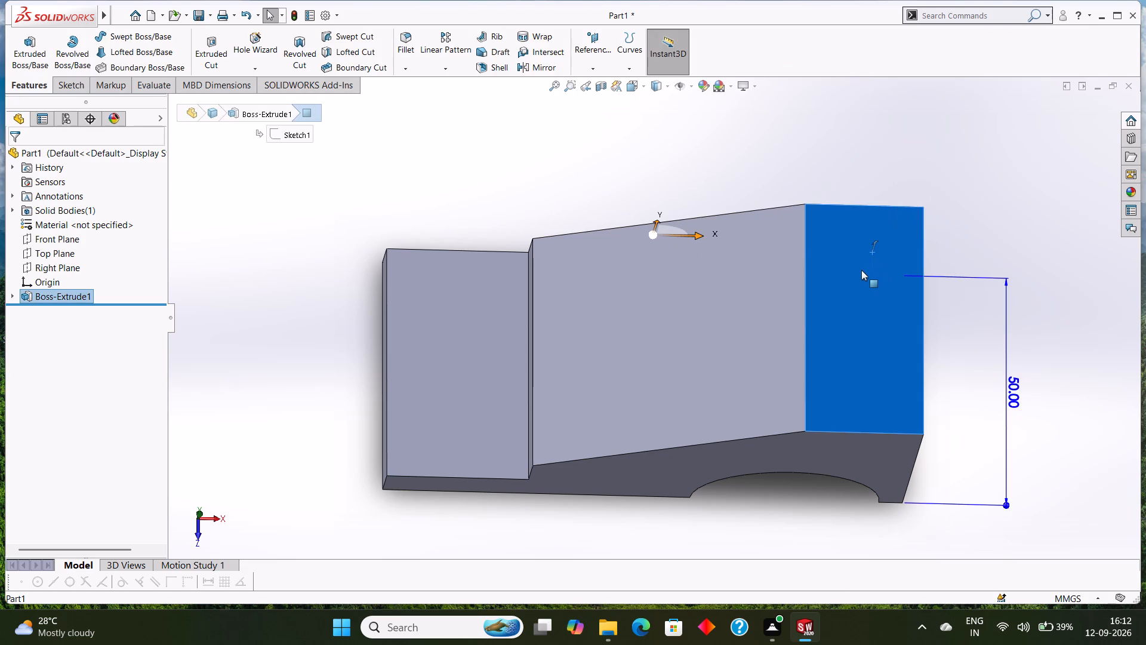
key(ctrl+8)
right_click(861, 270)
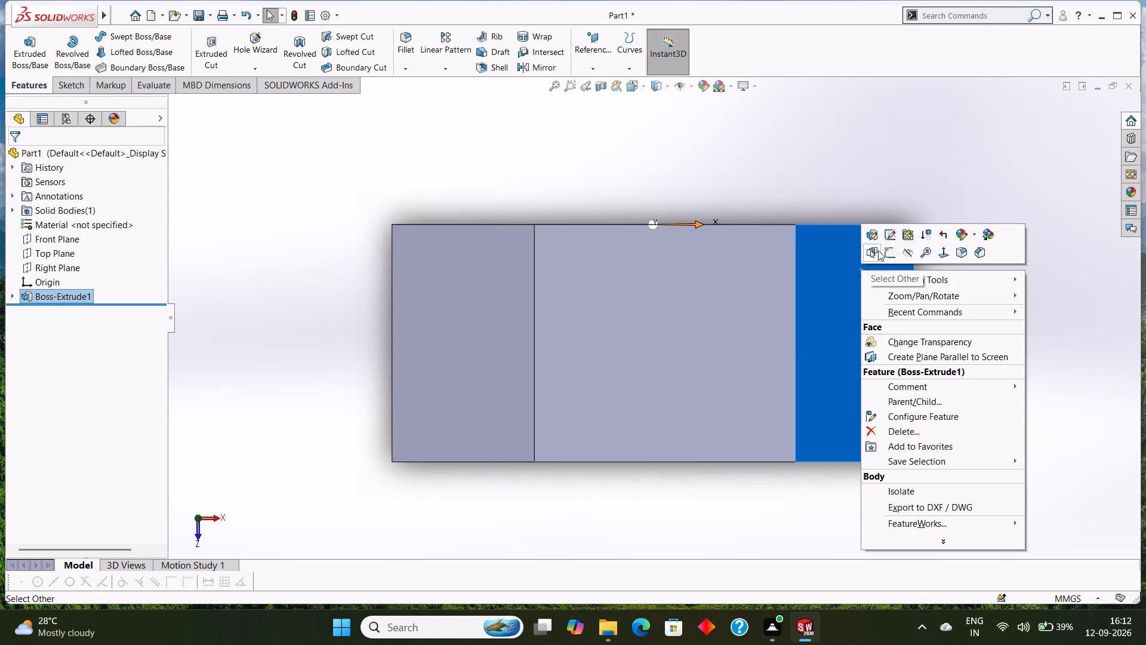
click(885, 250)
key(Escape)
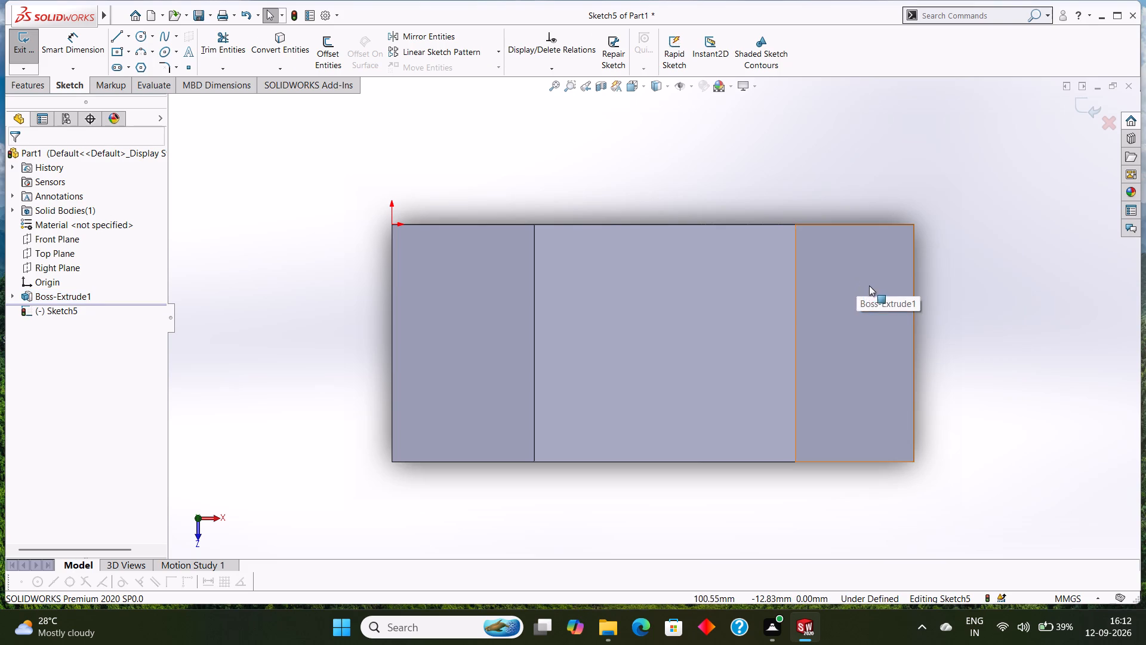
click(116, 53)
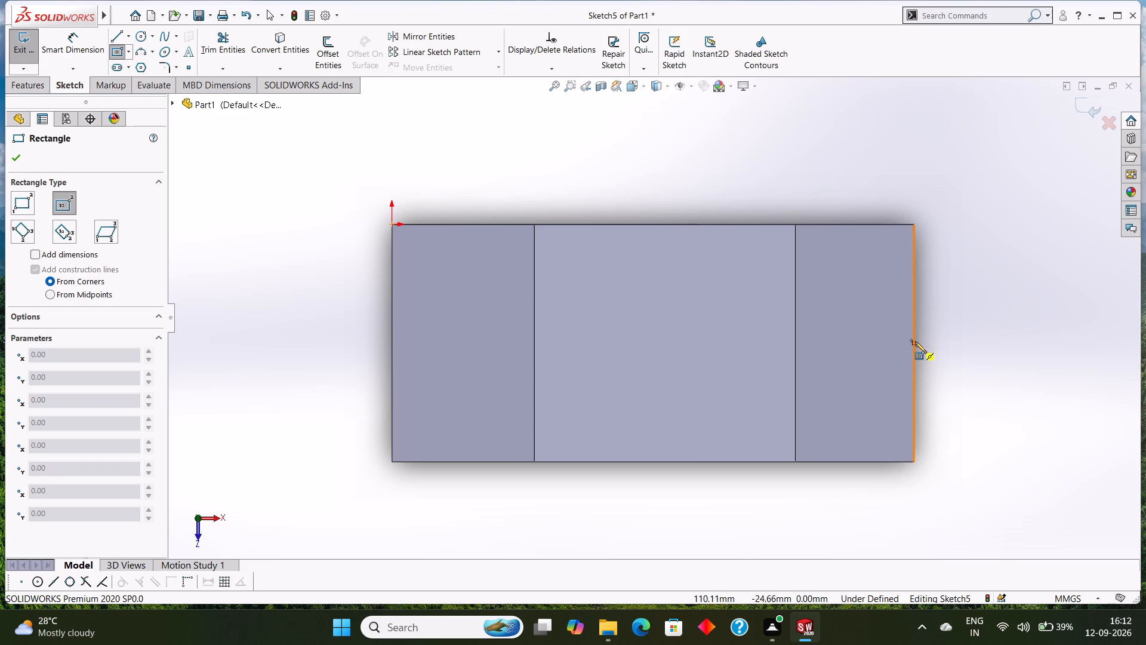
click(855, 343)
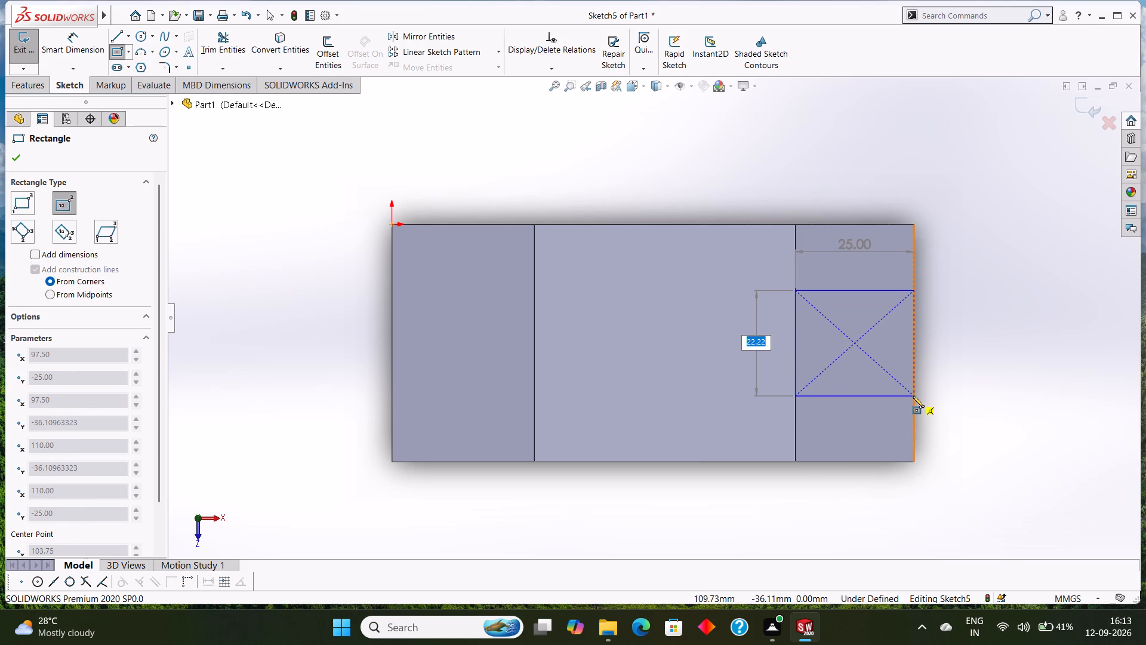
text(20)
key(Return)
key(Return)
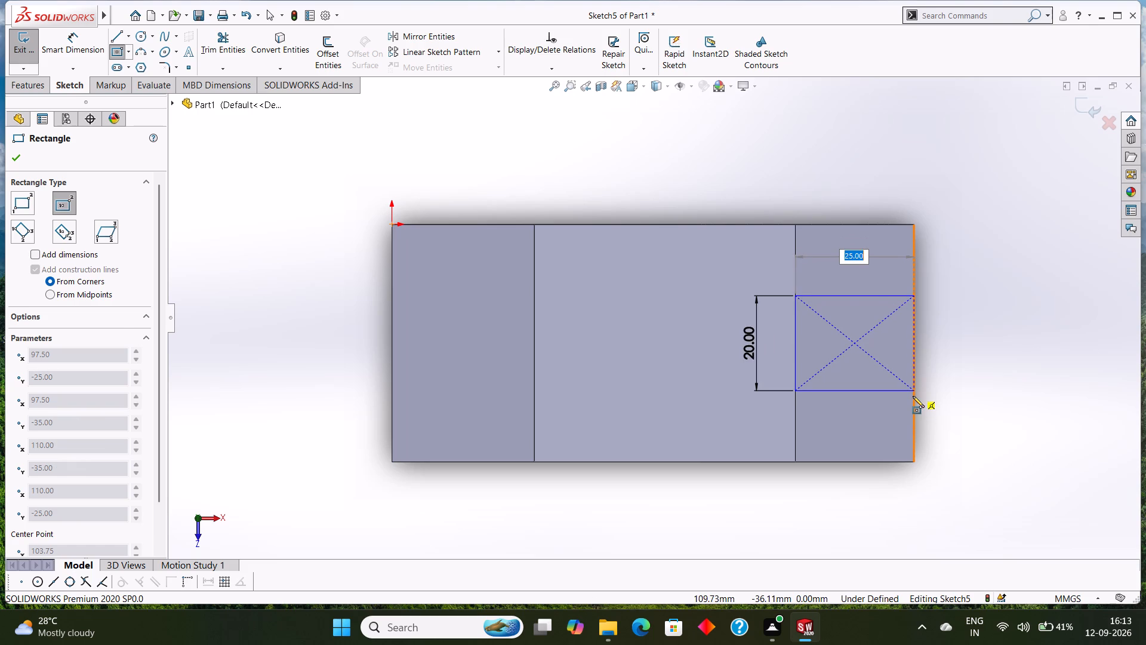
click(16, 166)
Cut-extrude the rectangle into the body with a blind depth of 20 mm.
middle_drag(1061, 378, 1055, 320)
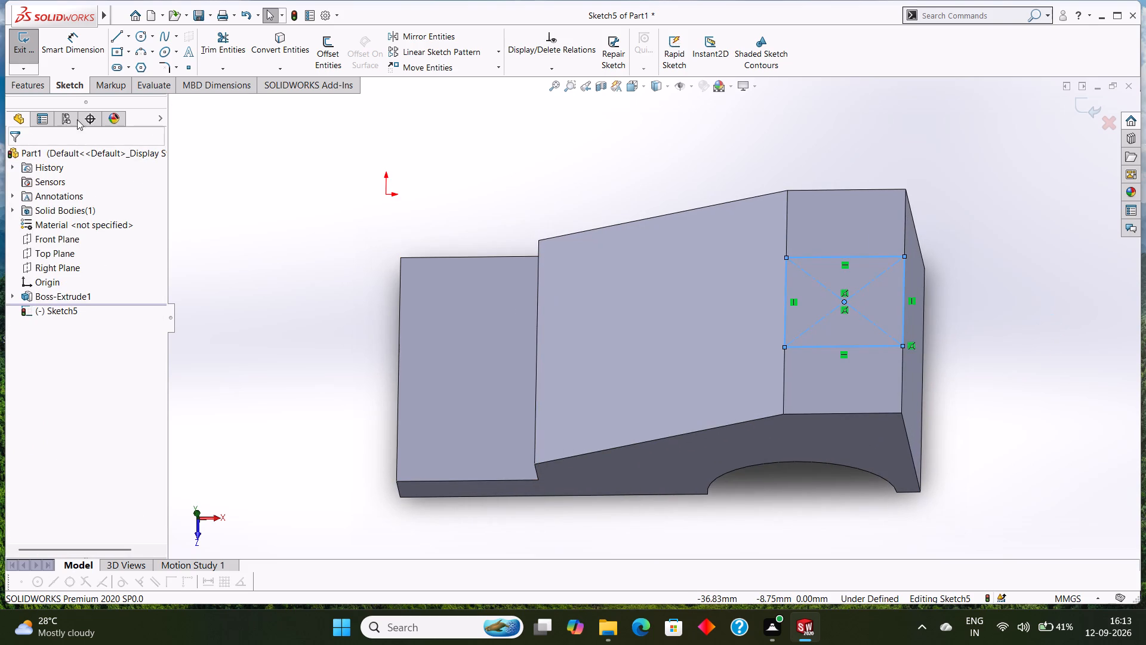
click(32, 87)
click(206, 49)
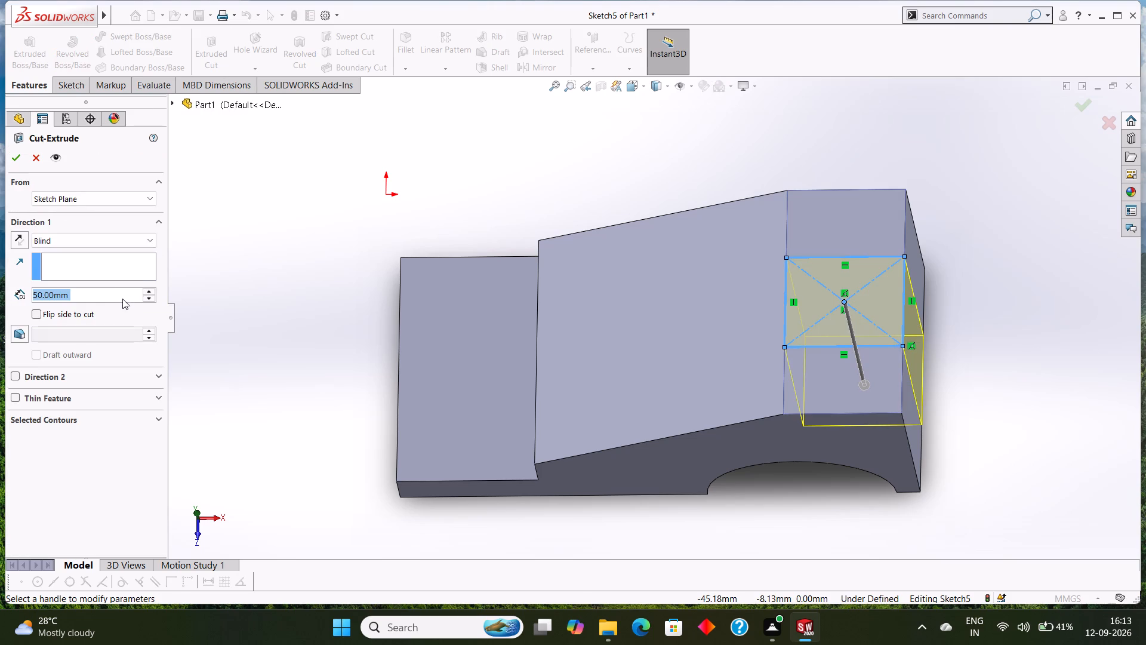
text(20)
key(Return)
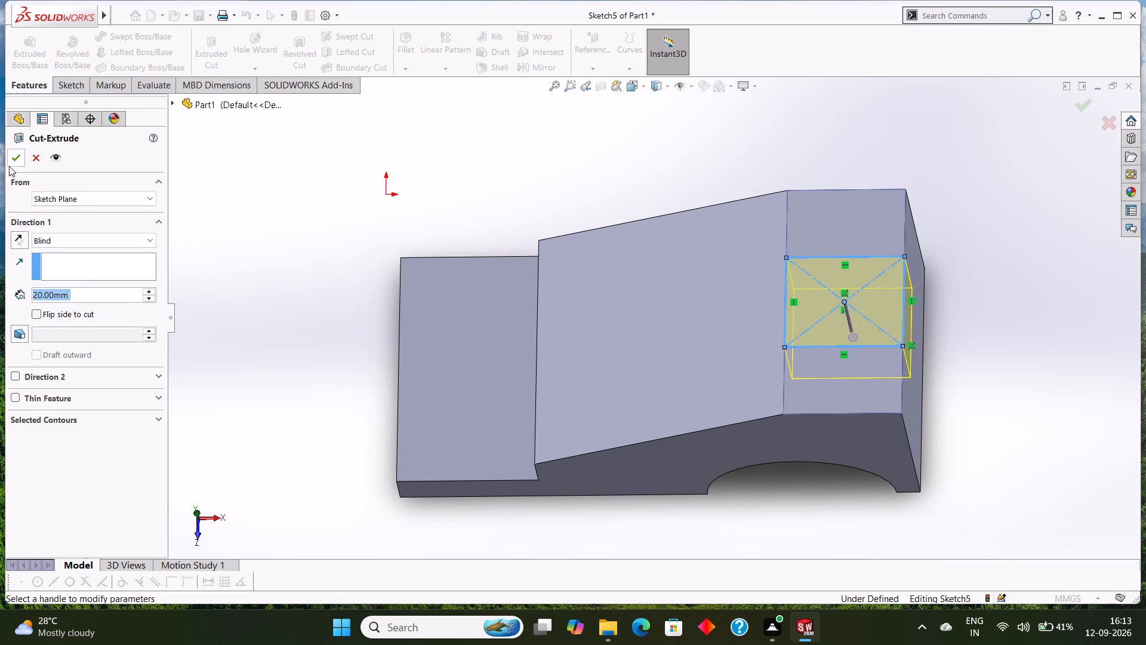
click(13, 161)
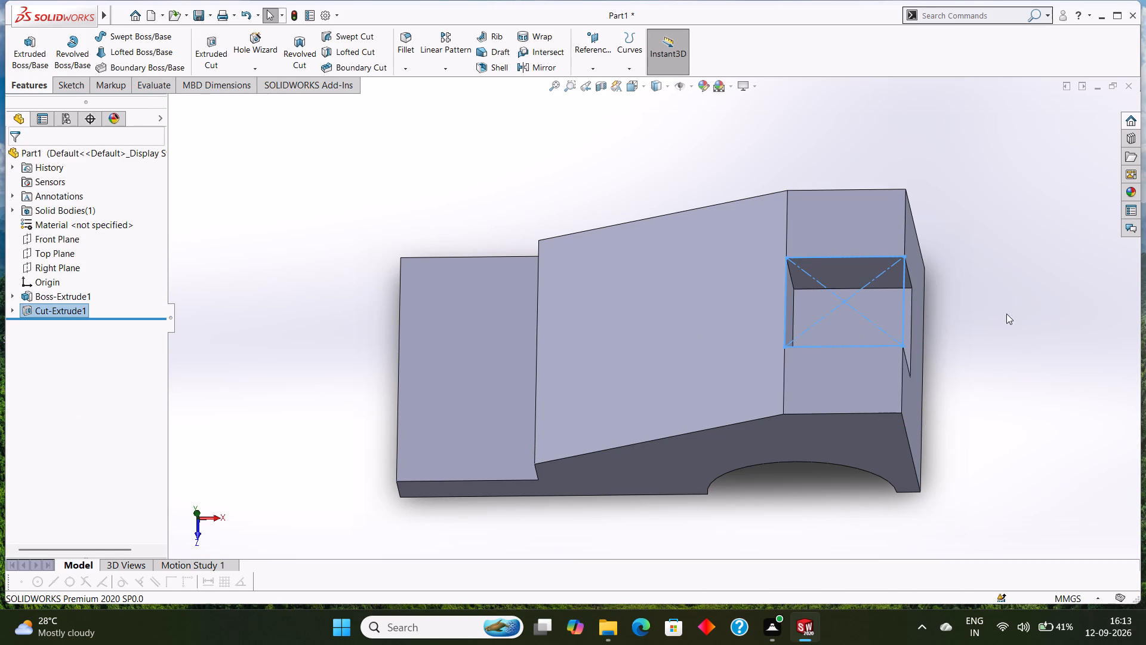
click(1006, 314)
Sketch a center rectangle, 20 mm by 20 mm, on the notch's inner end wall, matching that wall's outline.
middle_drag(952, 359, 942, 305)
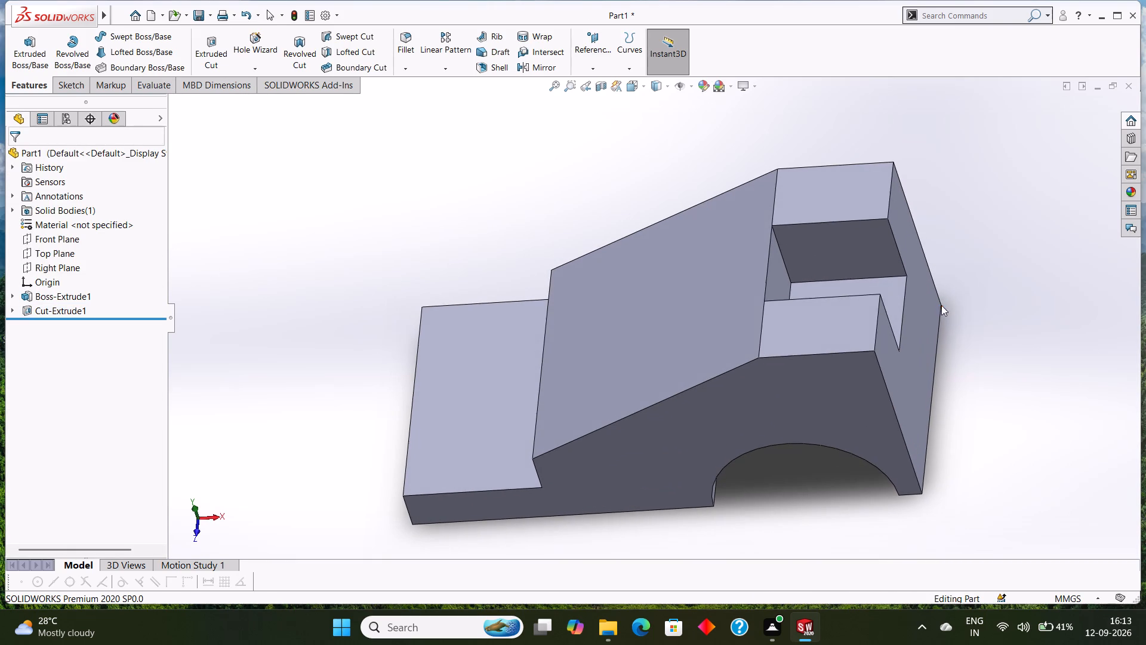
click(774, 266)
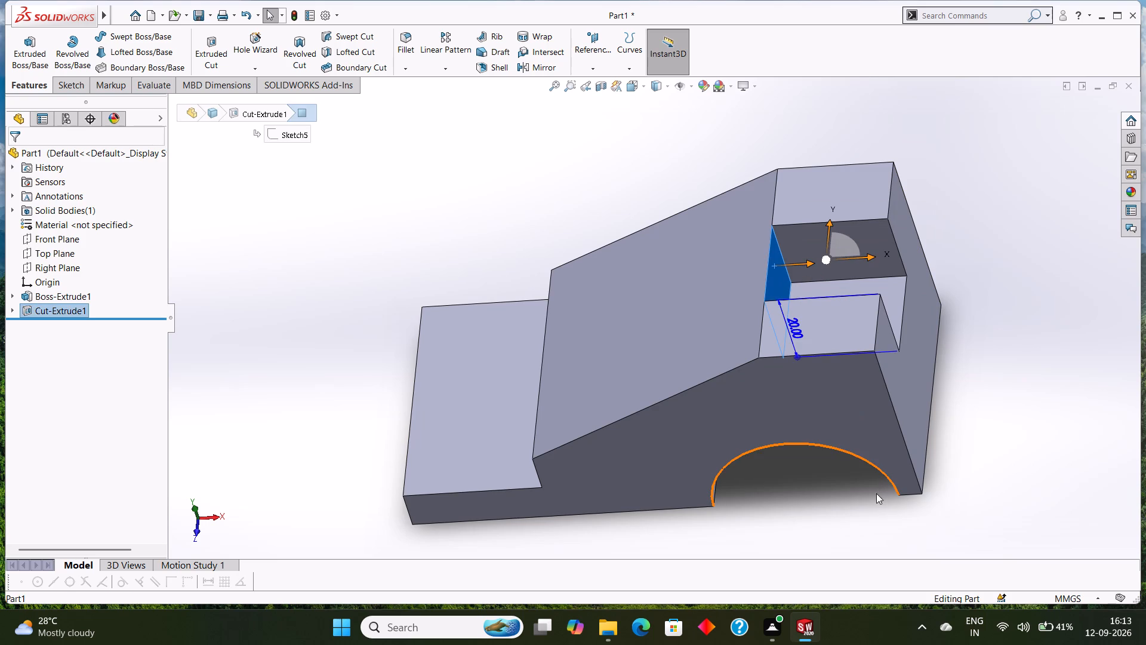
key(ctrl+8)
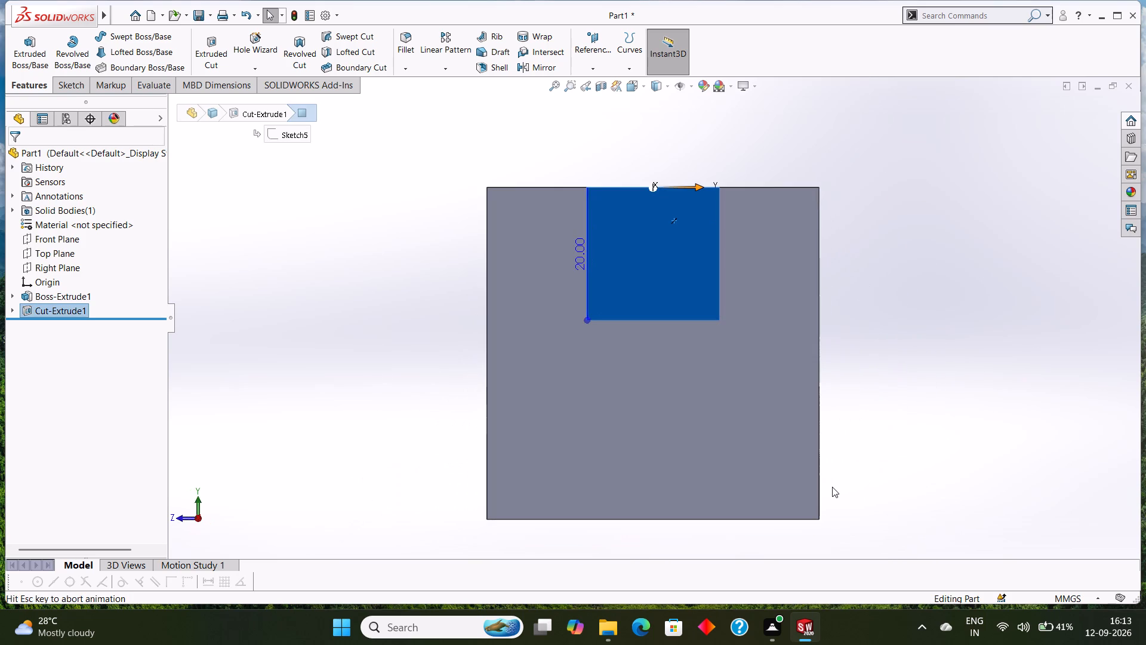
right_click(649, 263)
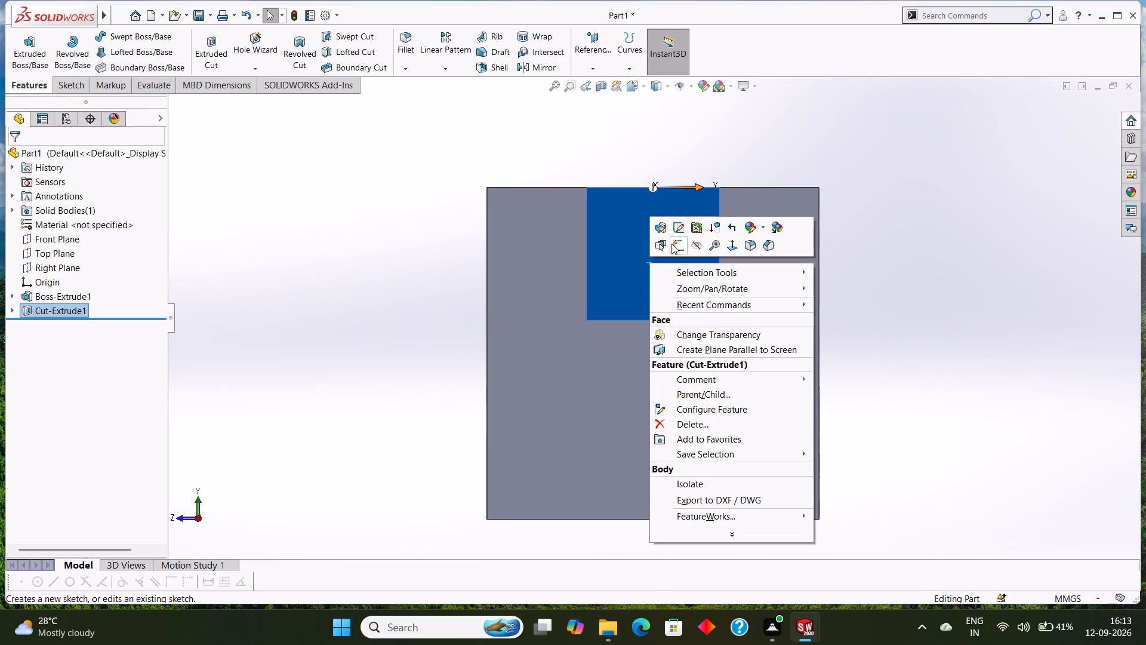
click(685, 244)
key(Escape)
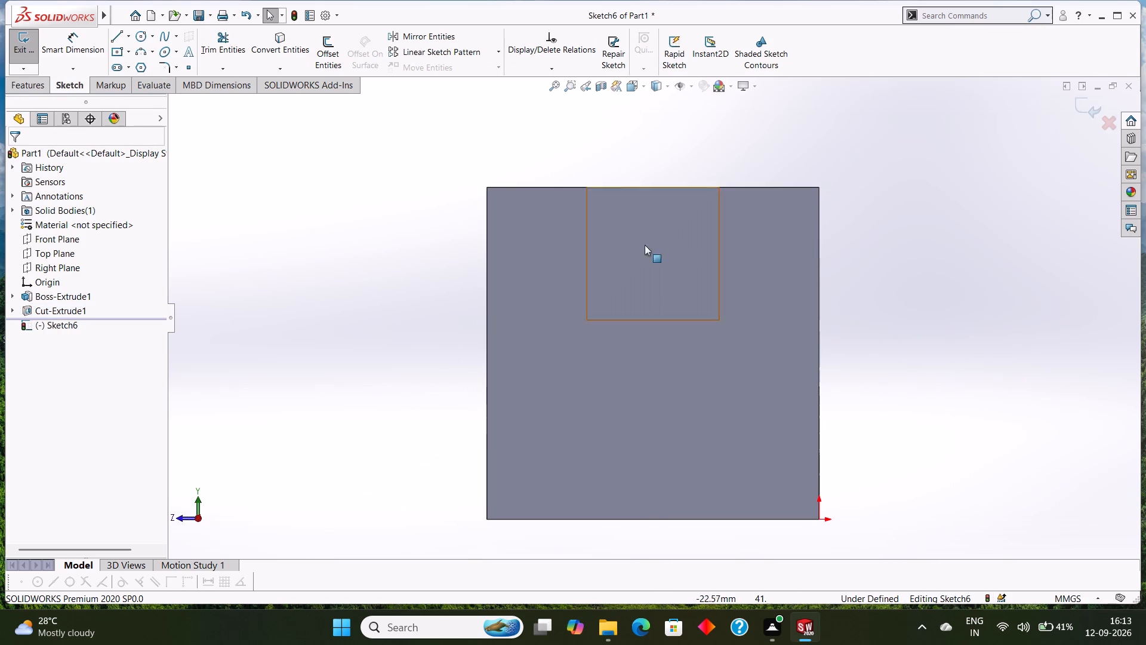
click(129, 51)
click(140, 79)
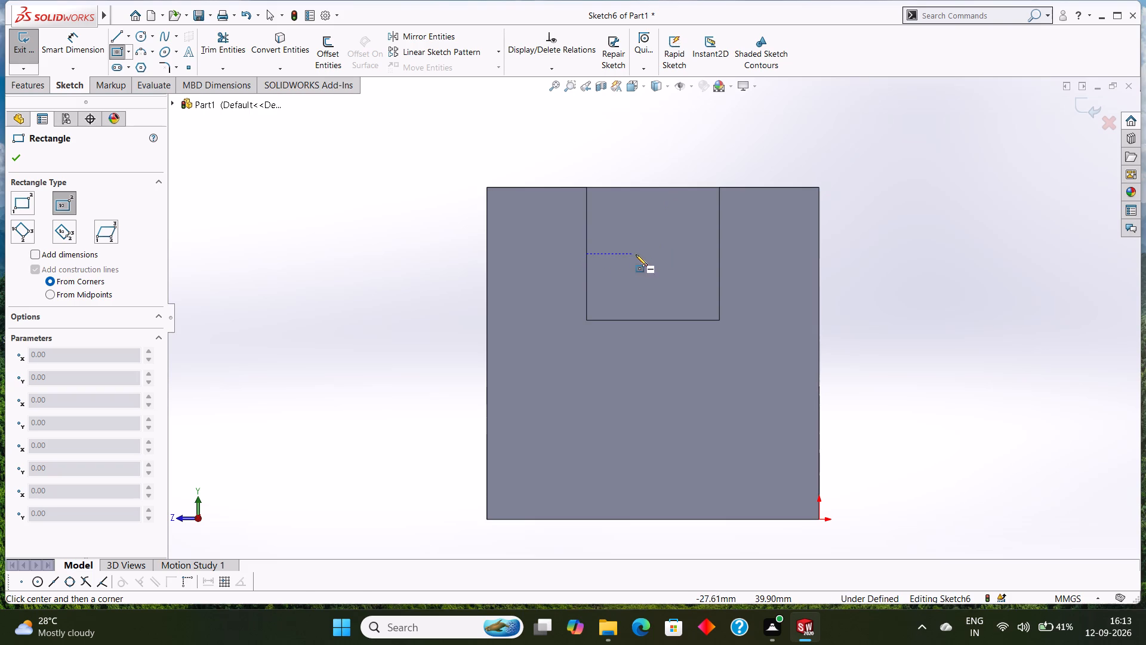
click(653, 256)
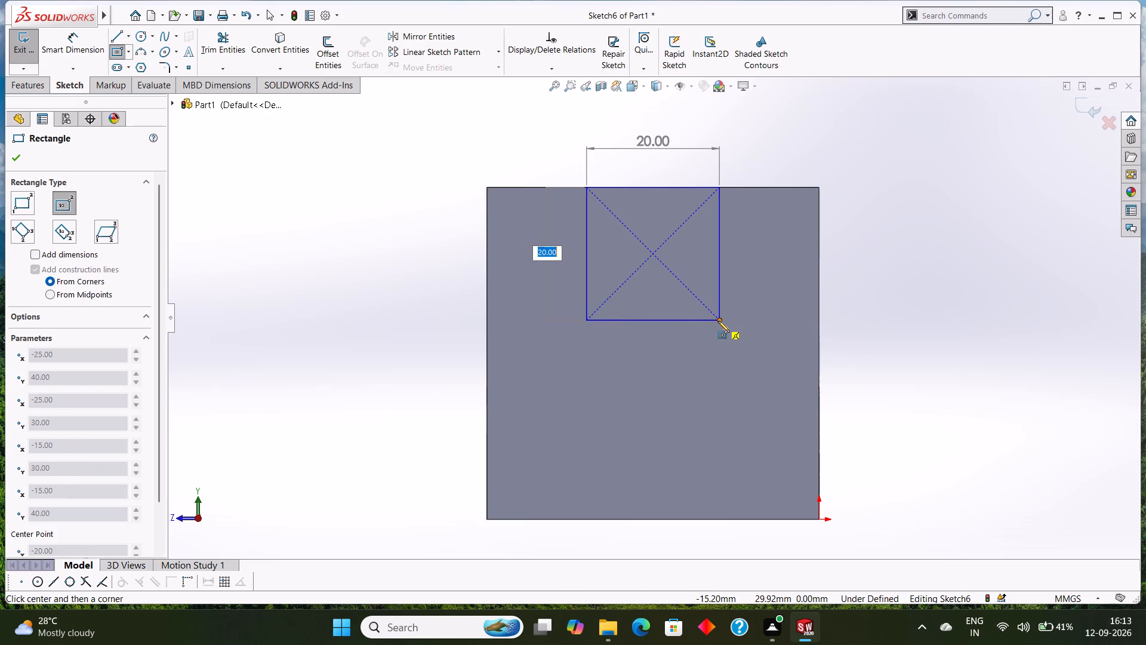
click(718, 321)
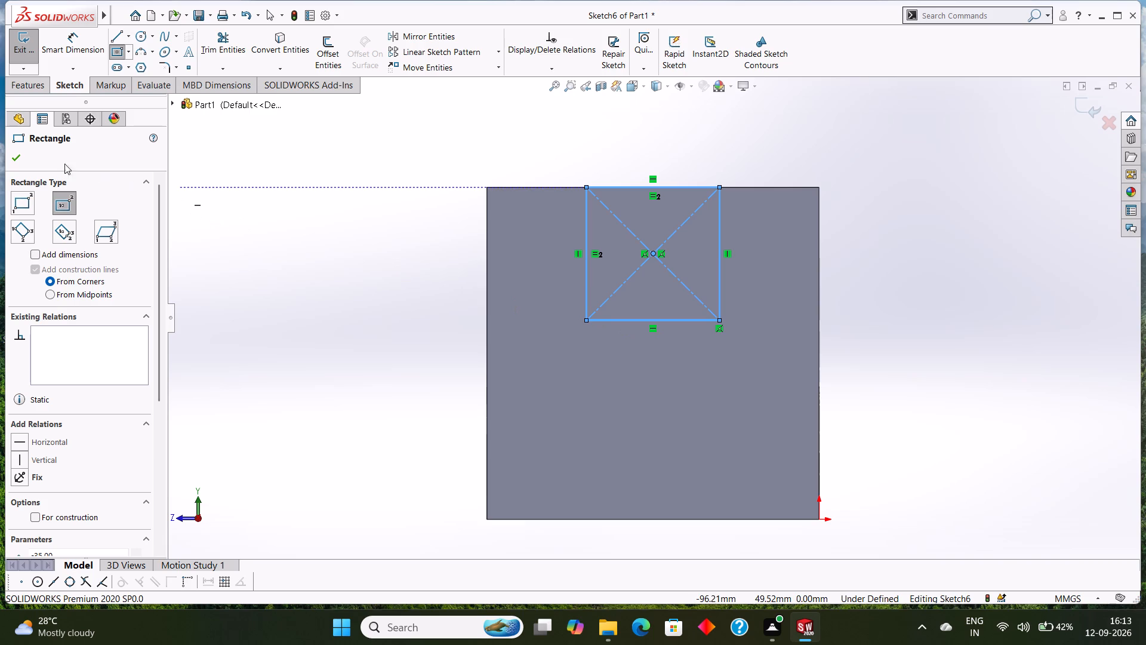
click(20, 159)
Cut-extrude the square sketch Through All so the notch runs out through the sloped face.
middle_drag(201, 159, 217, 258)
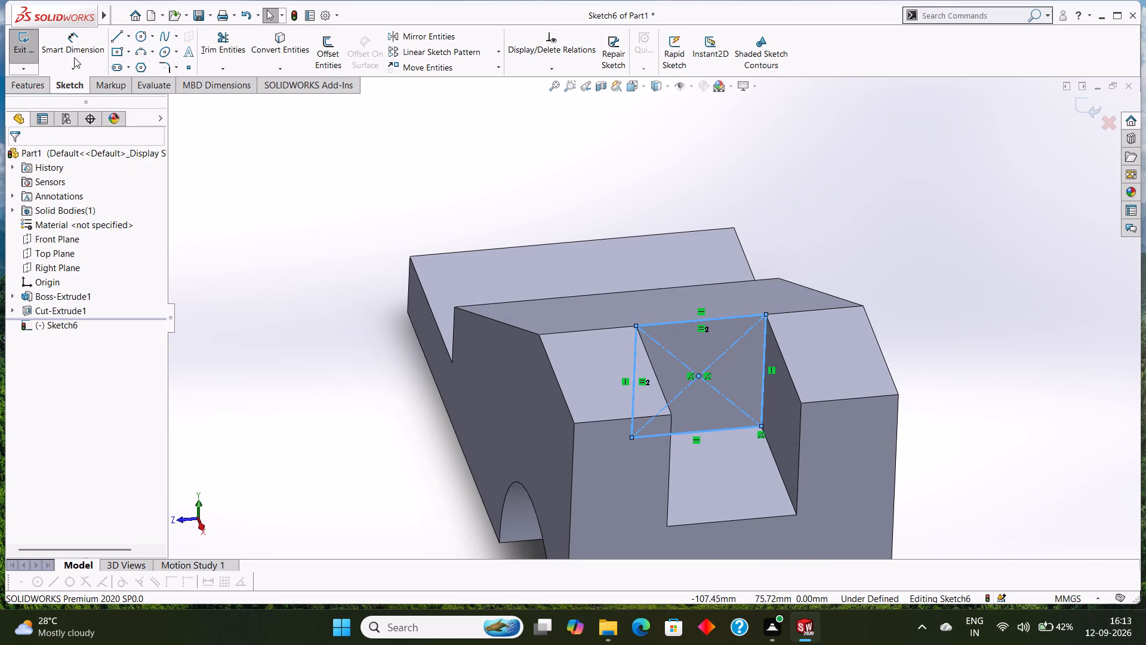
click(42, 84)
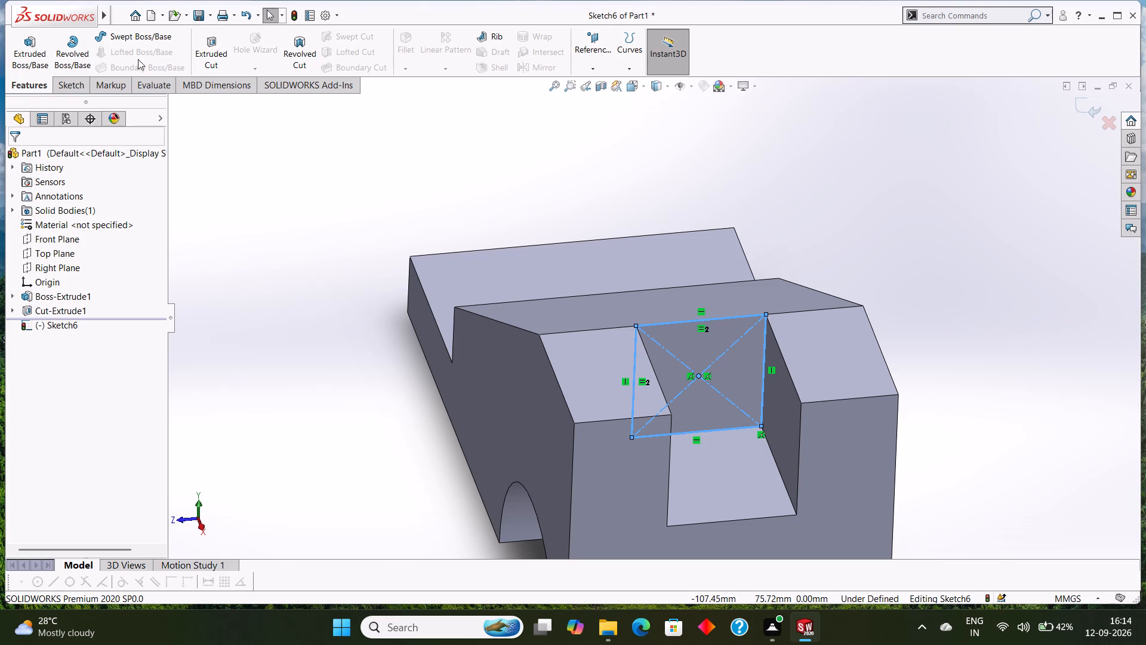
click(70, 81)
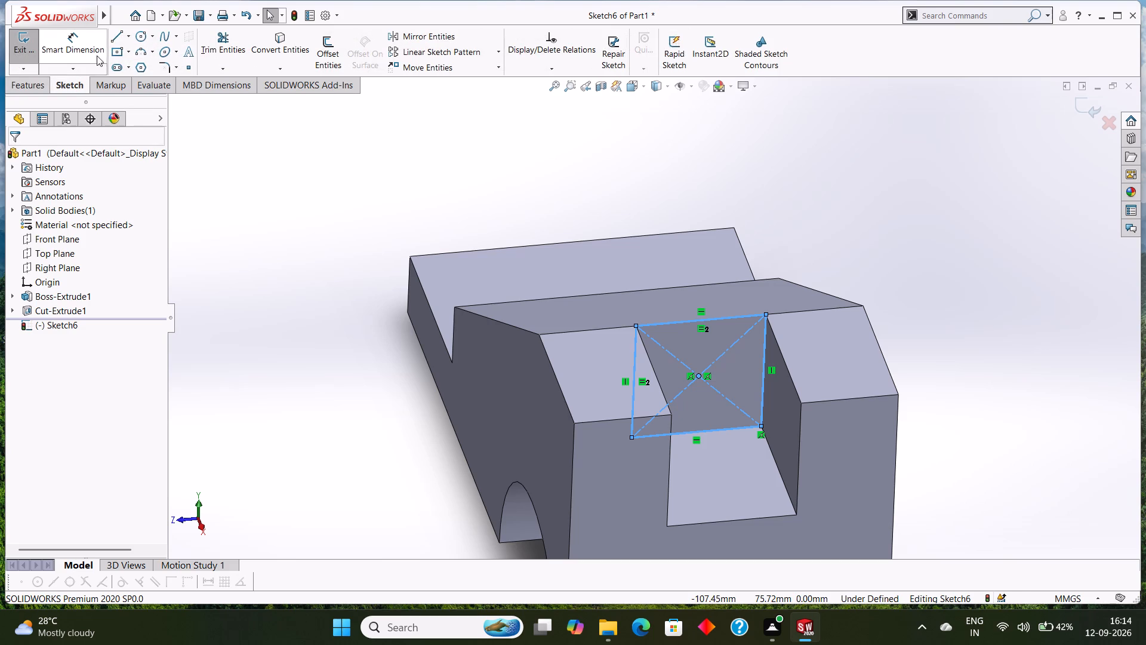
click(42, 81)
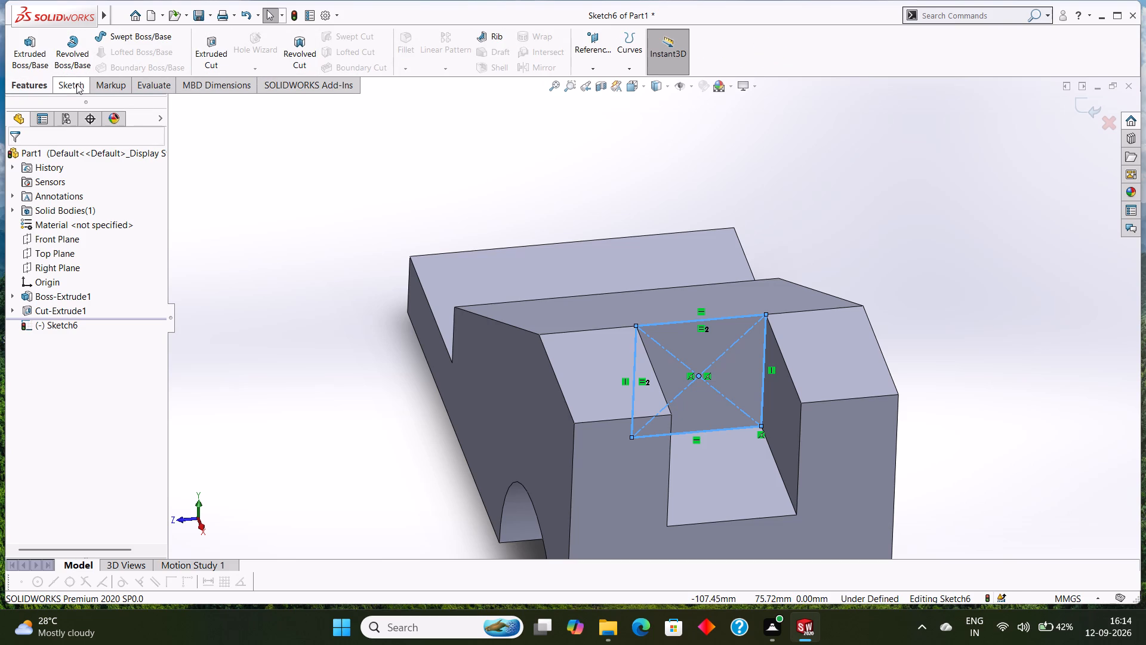
click(207, 46)
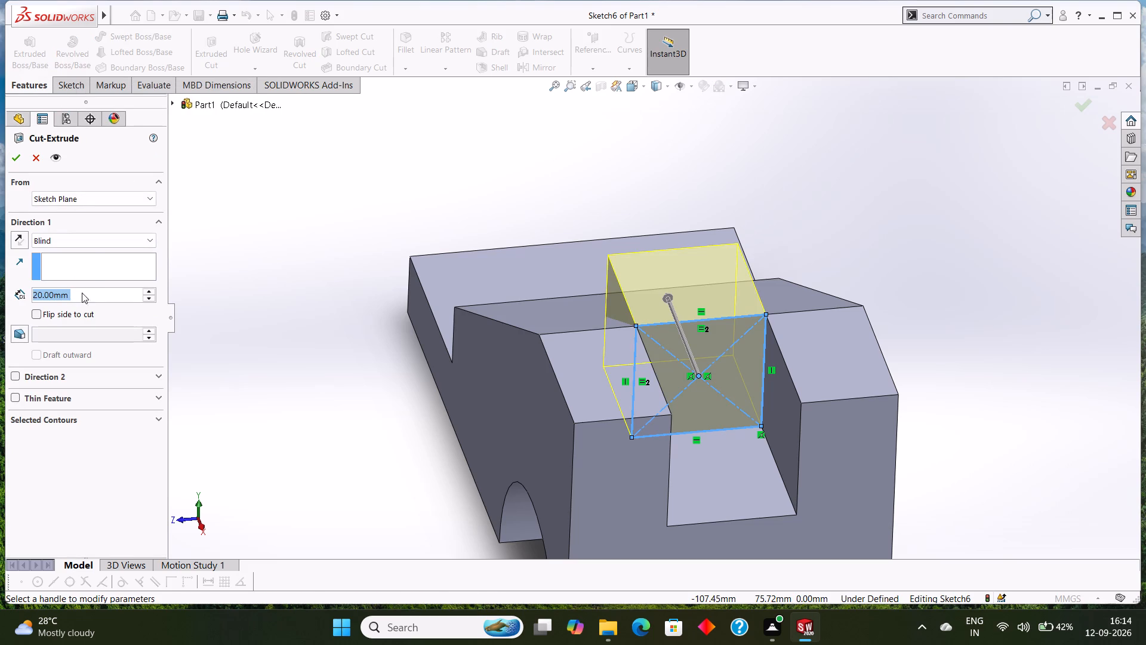
click(96, 239)
click(95, 267)
middle_drag(335, 277, 337, 280)
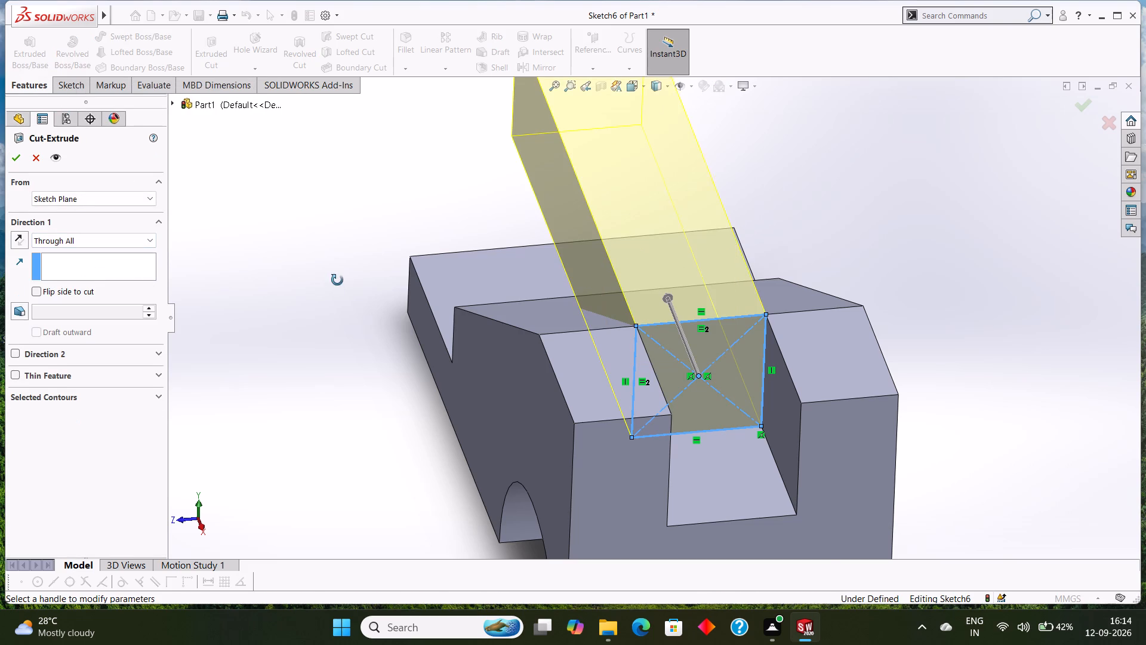
middle_drag(337, 280, 340, 290)
click(17, 163)
click(281, 210)
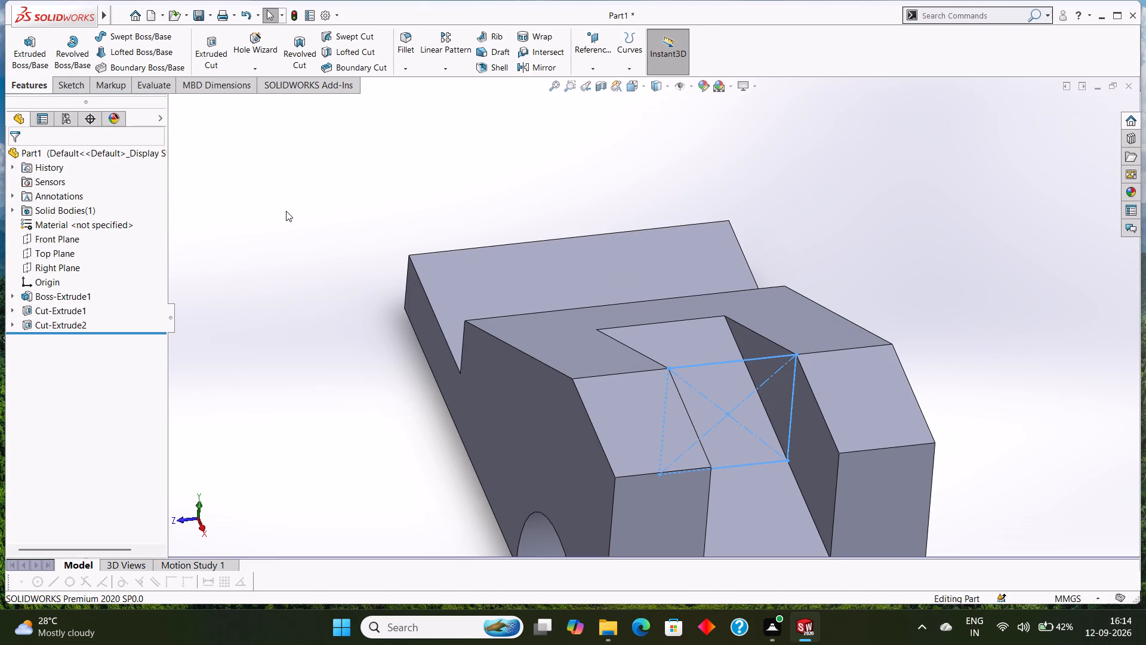
On the low step's top face, sketch a 15 mm line along the back edge from the step corner and a perpendicular 12 mm line inward.
middle_drag(286, 211, 327, 286)
scroll(337, 284, up, 8)
middle_drag(438, 398, 427, 343)
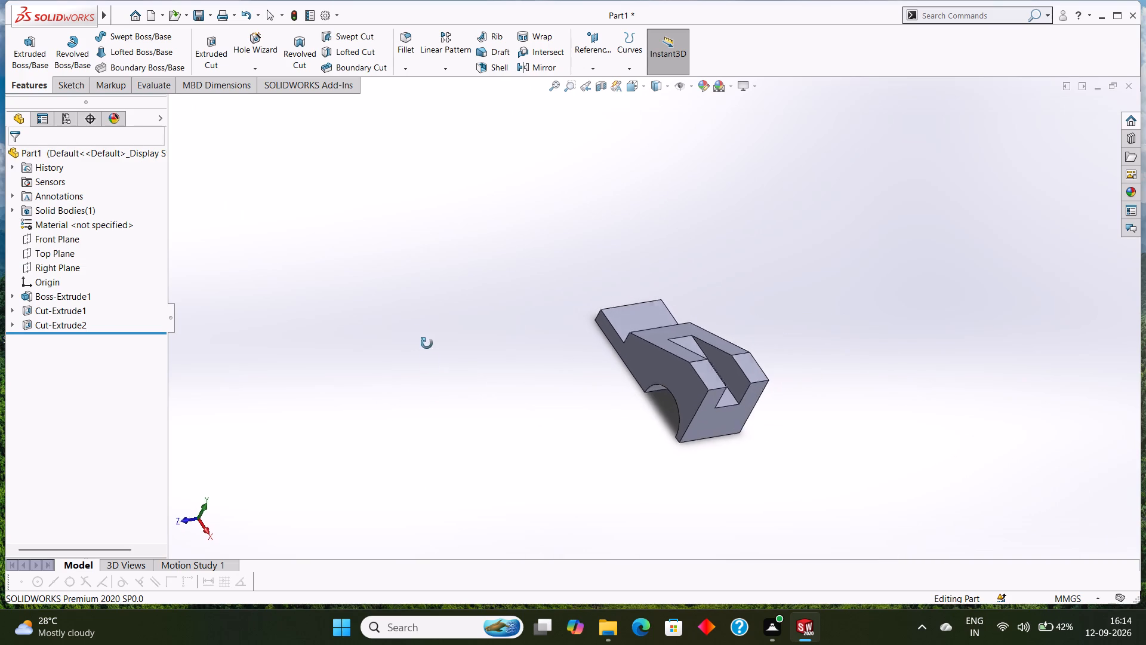
middle_drag(427, 343, 445, 413)
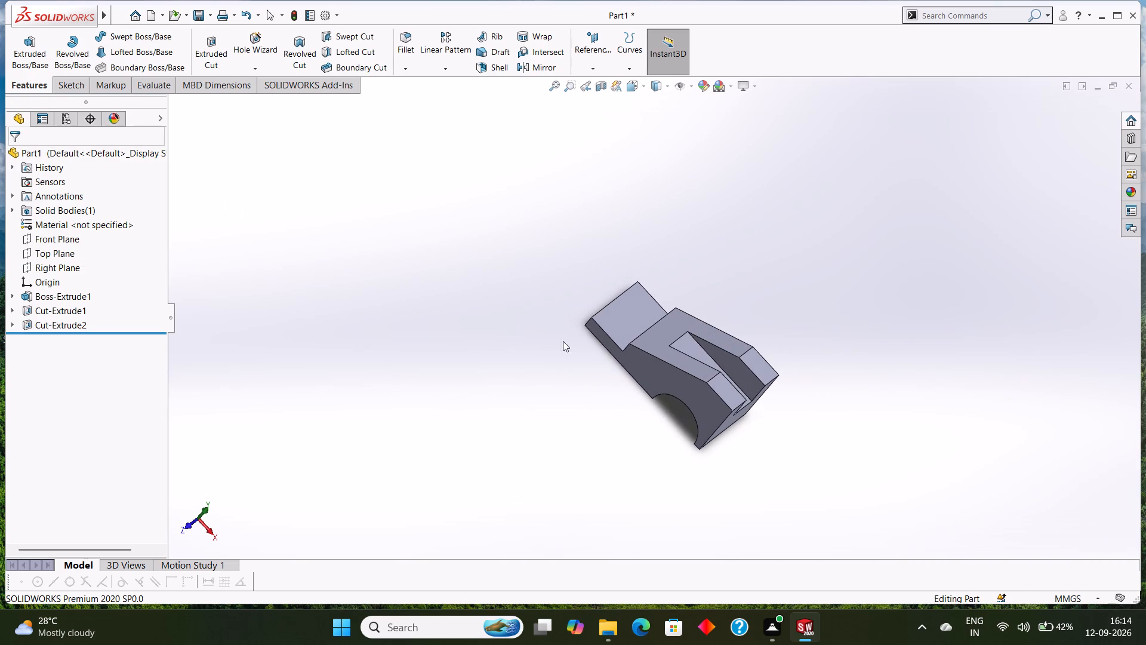
click(626, 311)
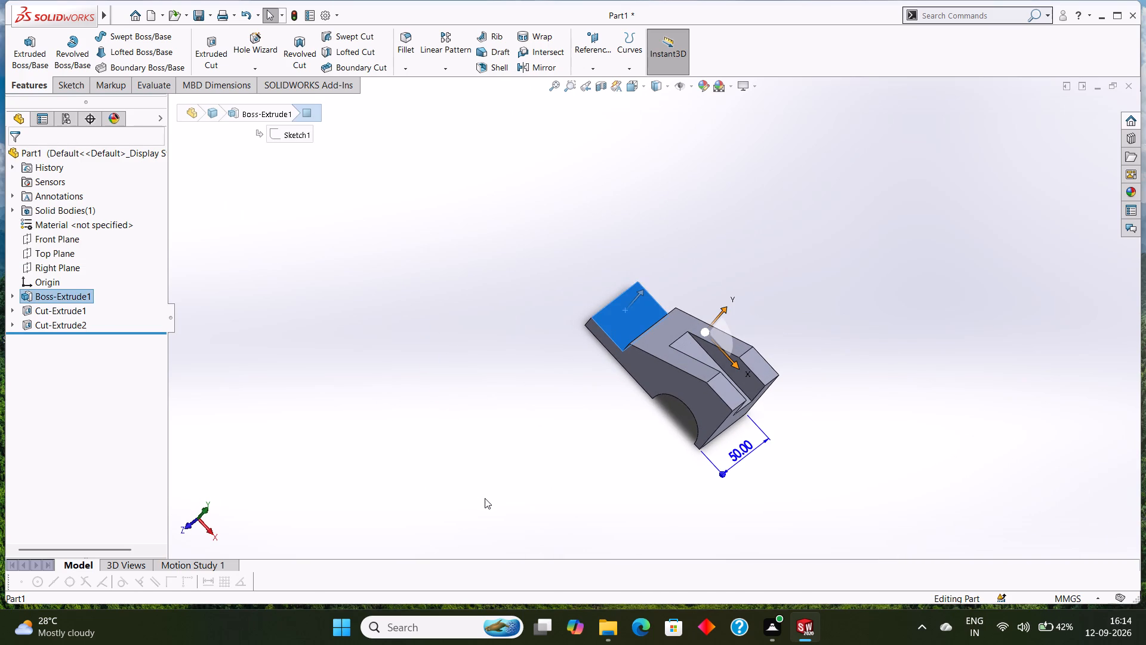
key(ctrl+8)
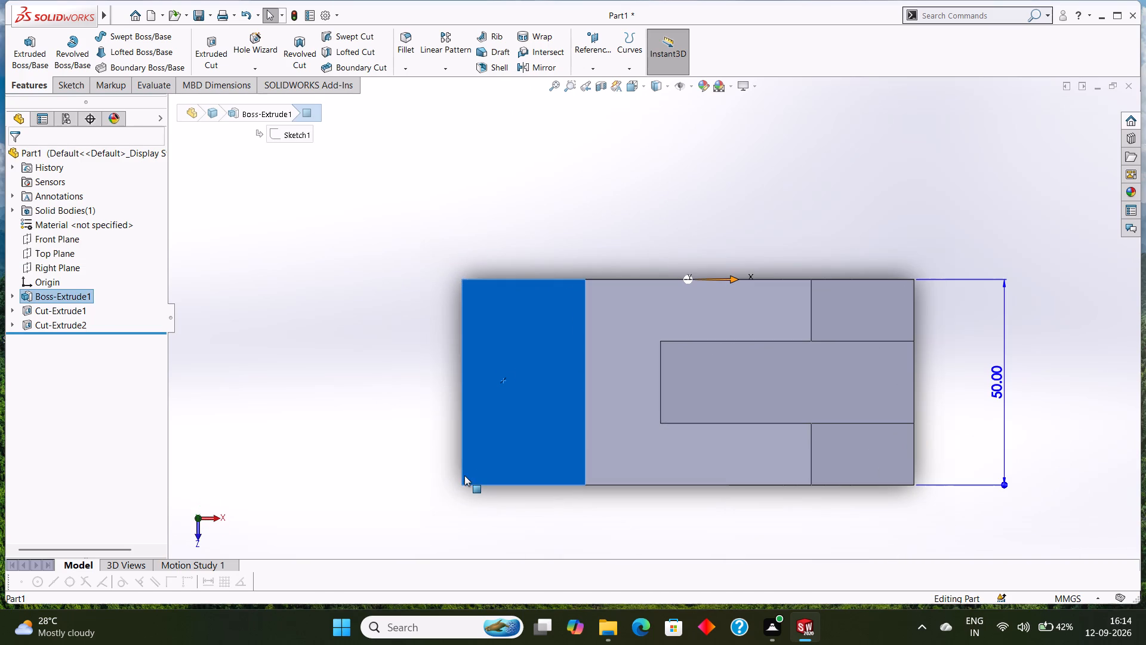
key(Escape)
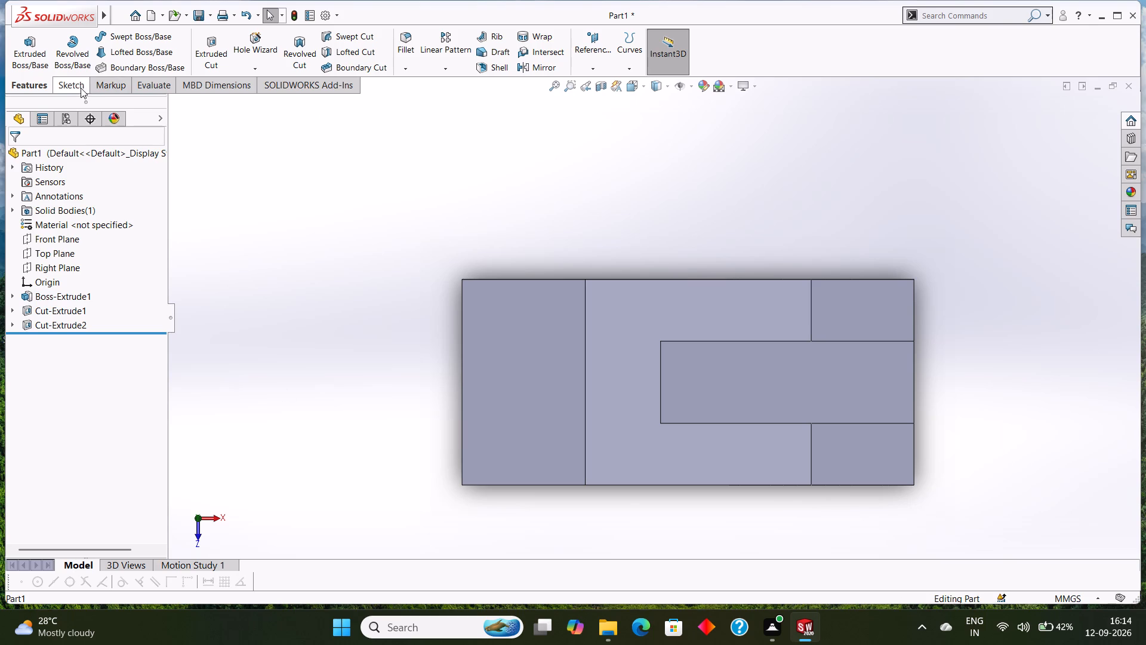
right_click(531, 326)
click(553, 313)
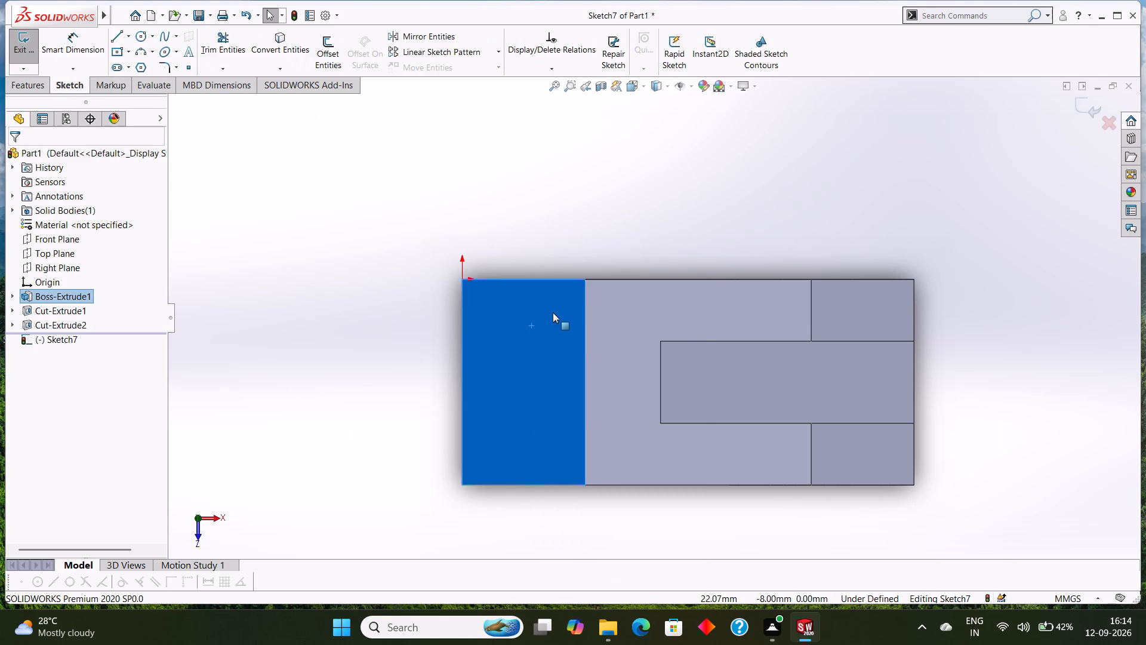
key(Escape)
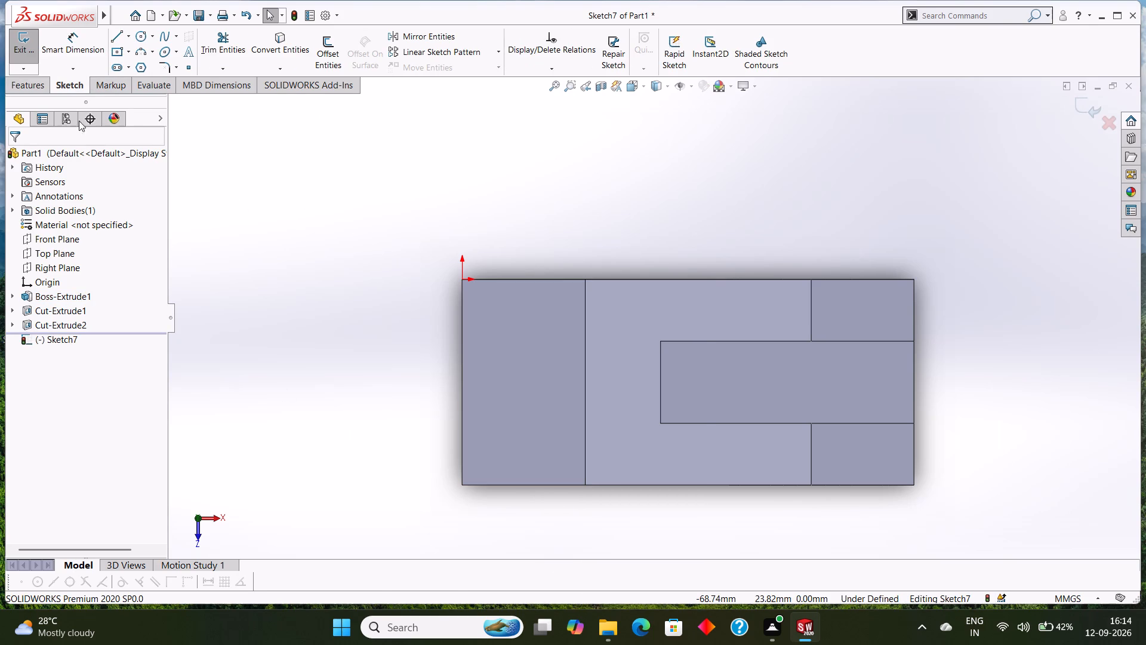
click(113, 38)
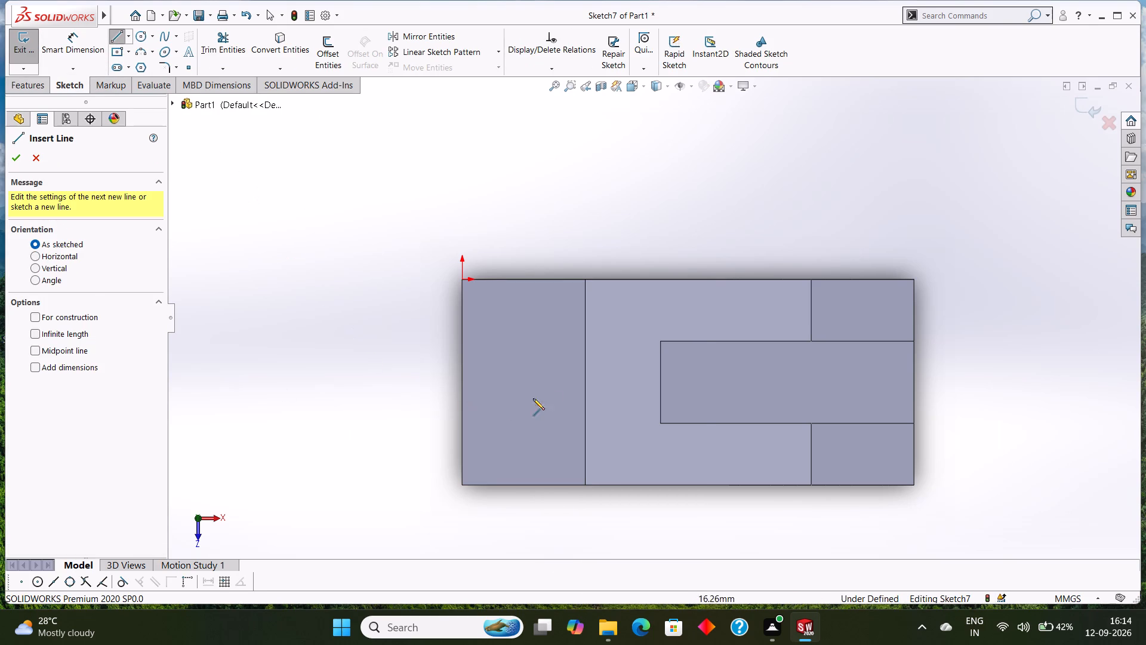
click(583, 280)
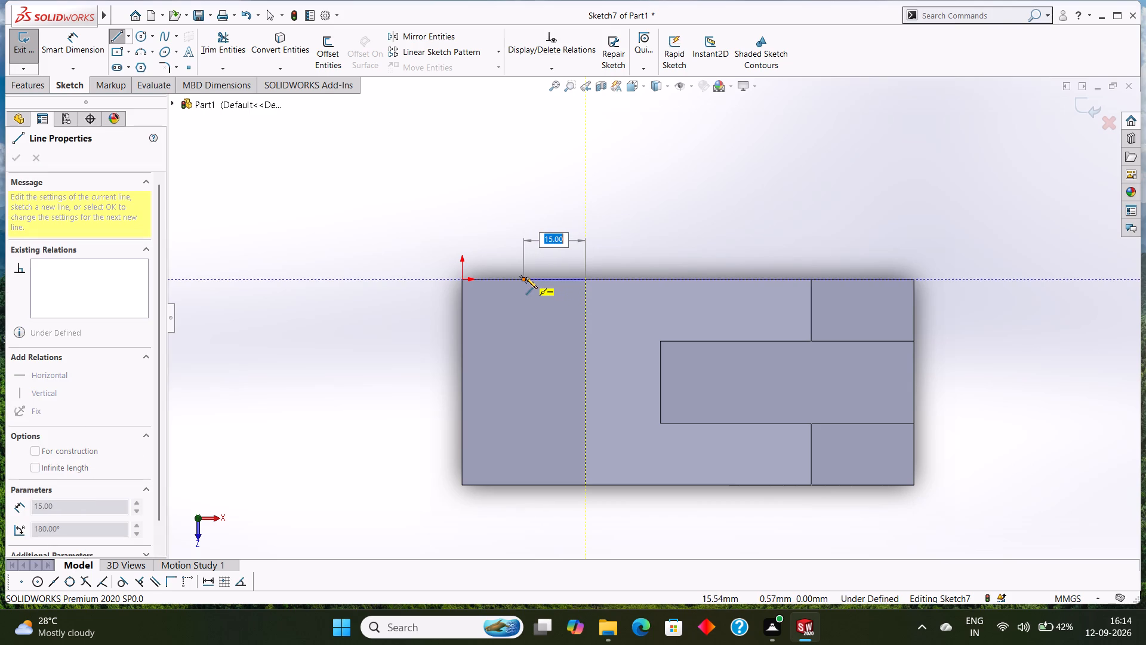
click(524, 277)
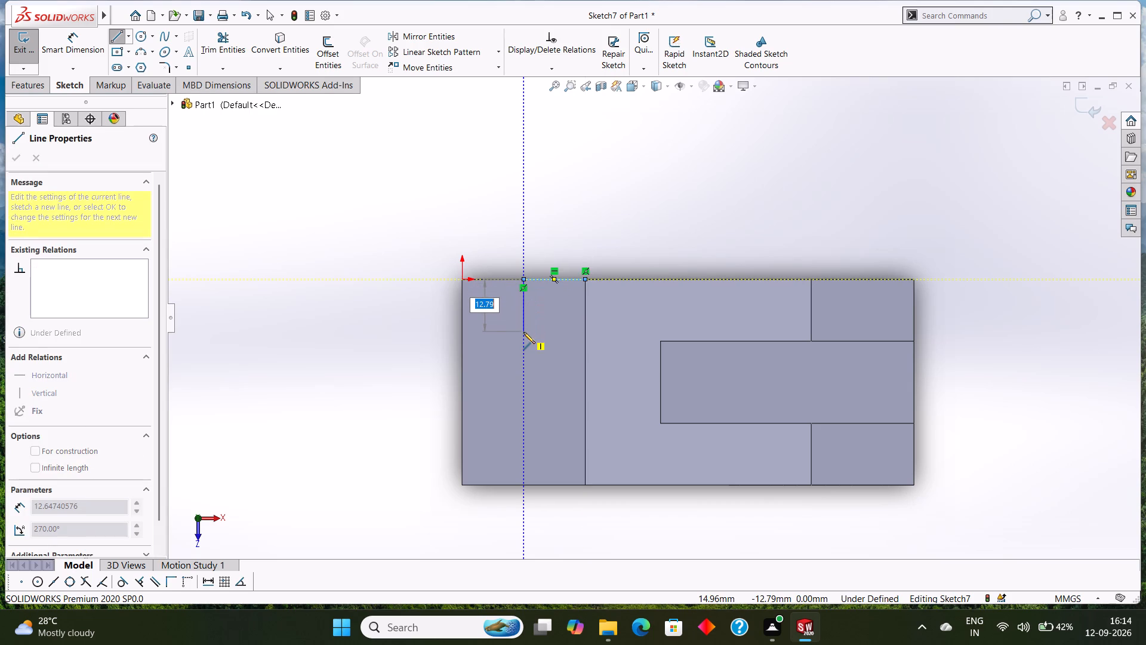
text(12)
key(Return)
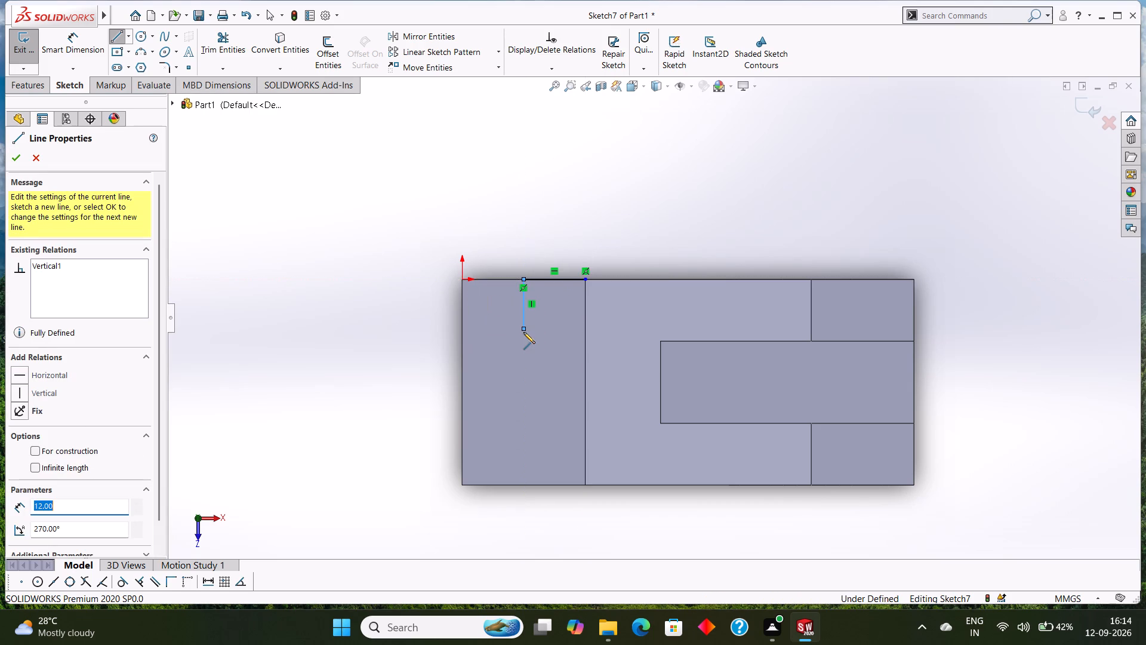
right_click(535, 346)
click(565, 356)
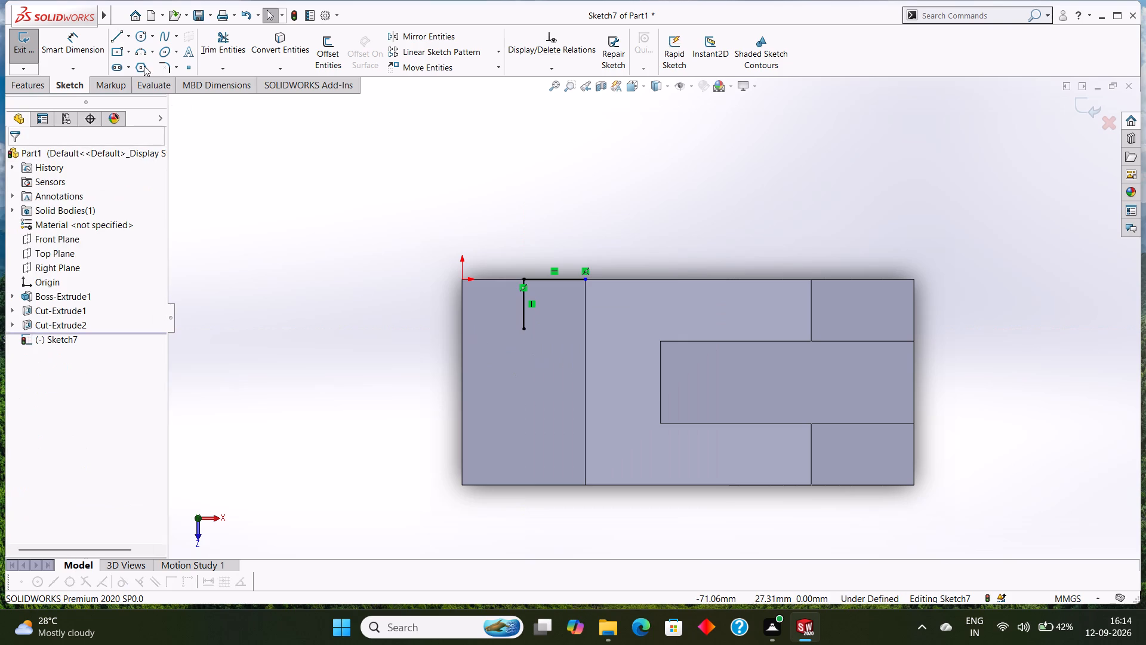
Sketch a circle of radius 6 mm centred on the free end of the 12 mm line.
click(150, 35)
click(157, 47)
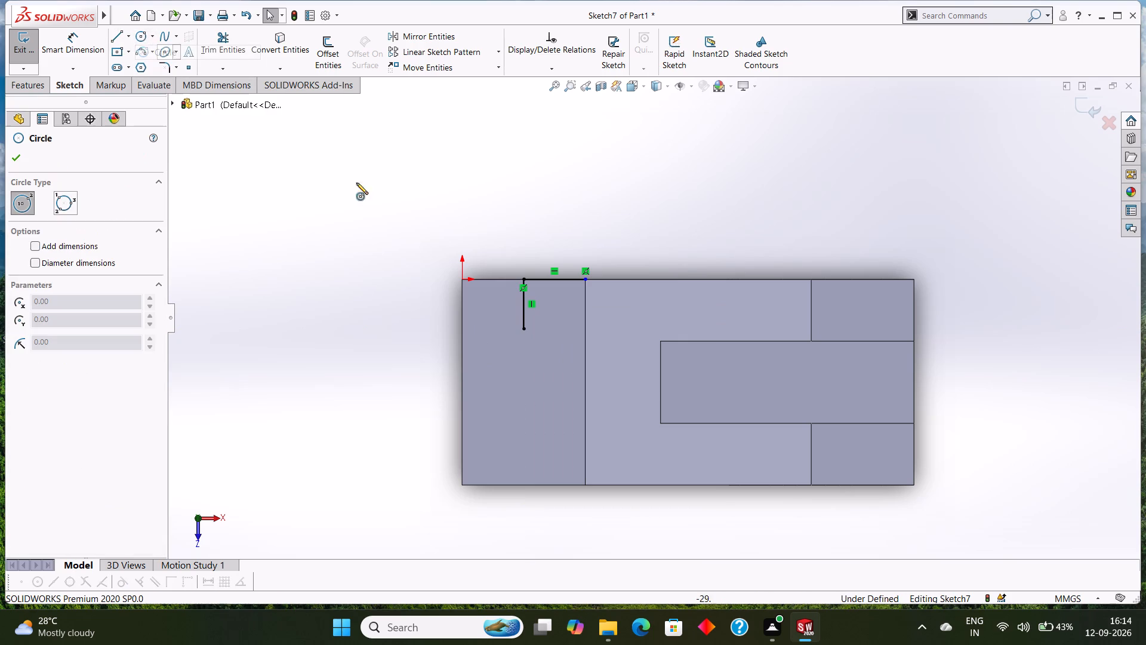
click(522, 328)
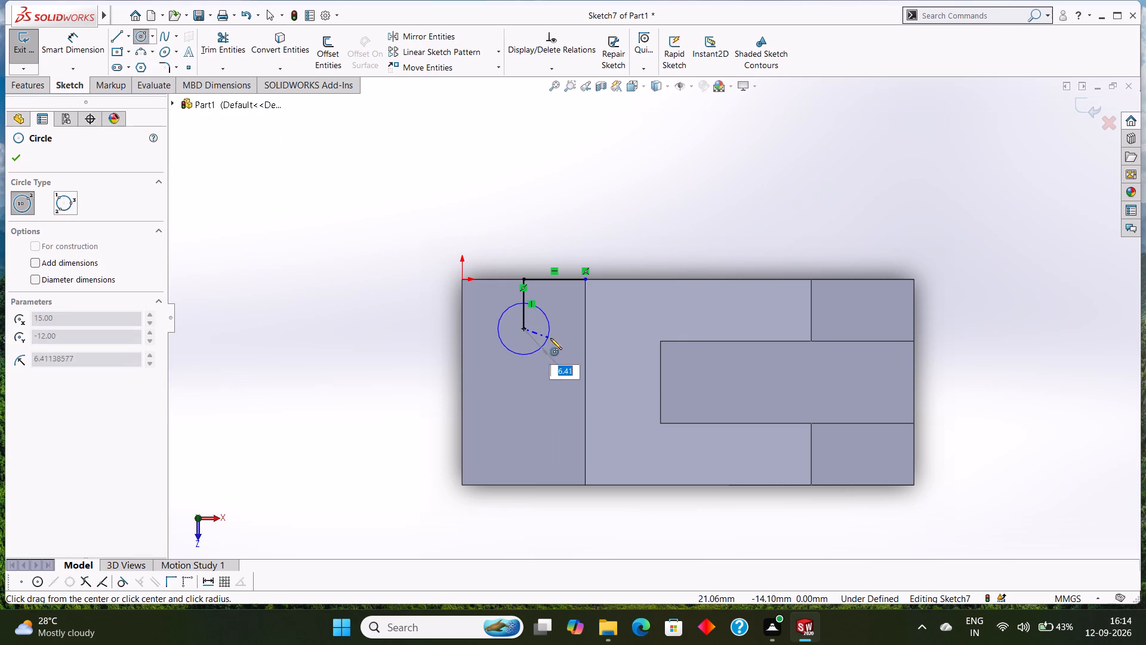
key(6)
key(Return)
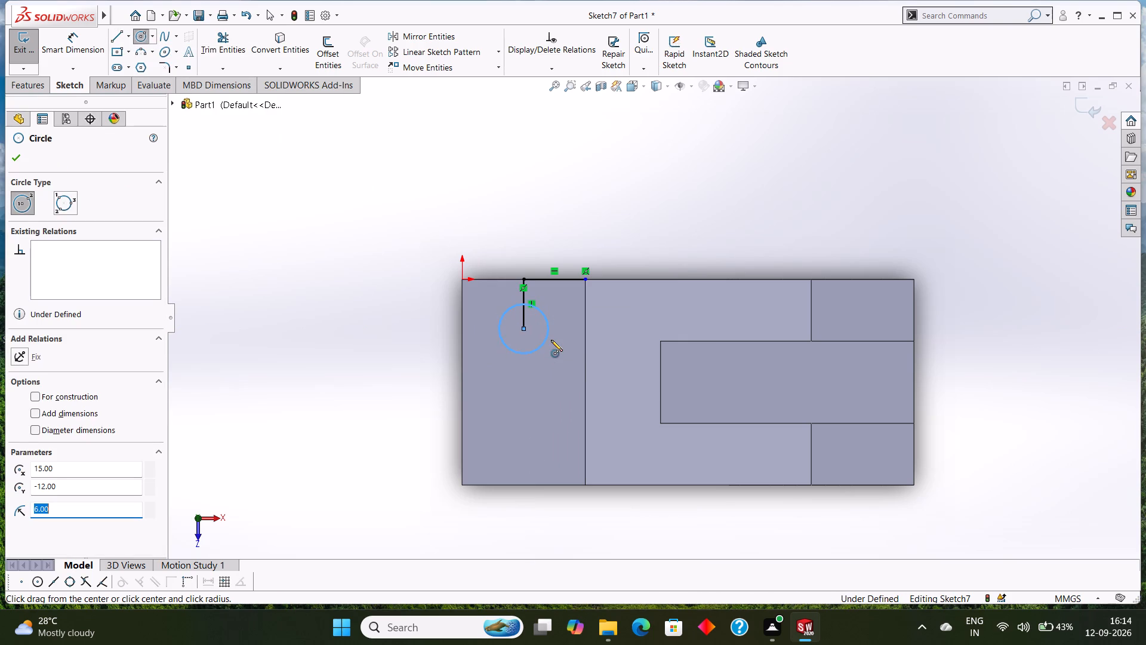
right_click(446, 225)
click(472, 232)
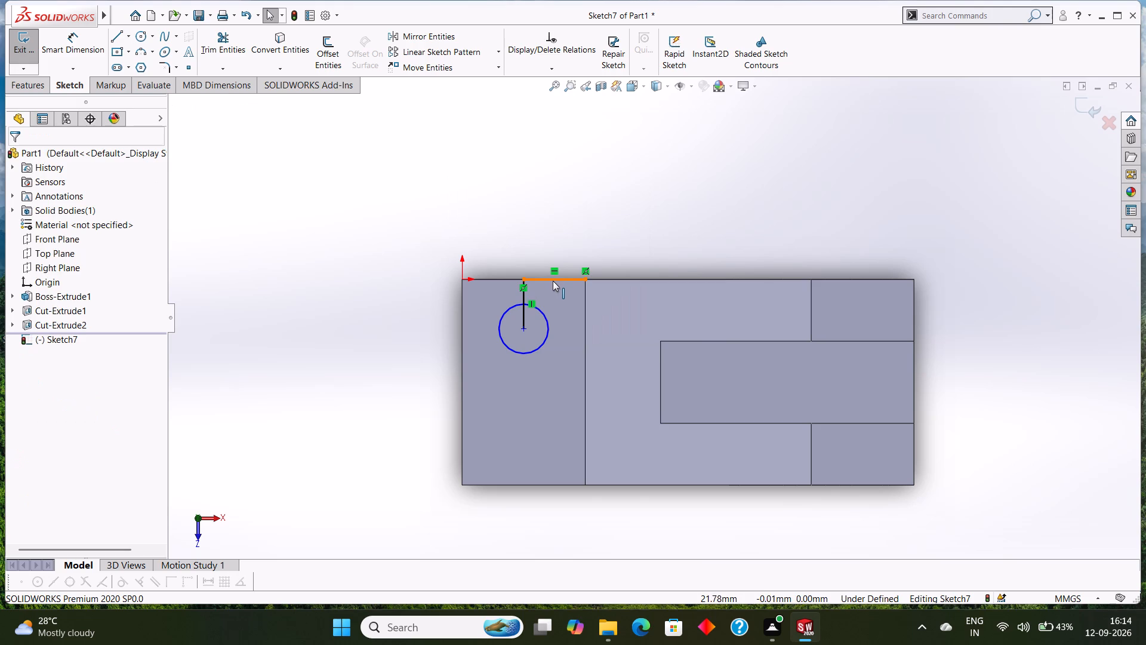
Delete the 15 mm and 12 mm helper lines, keeping only the circle in the sketch.
right_click(553, 281)
click(603, 474)
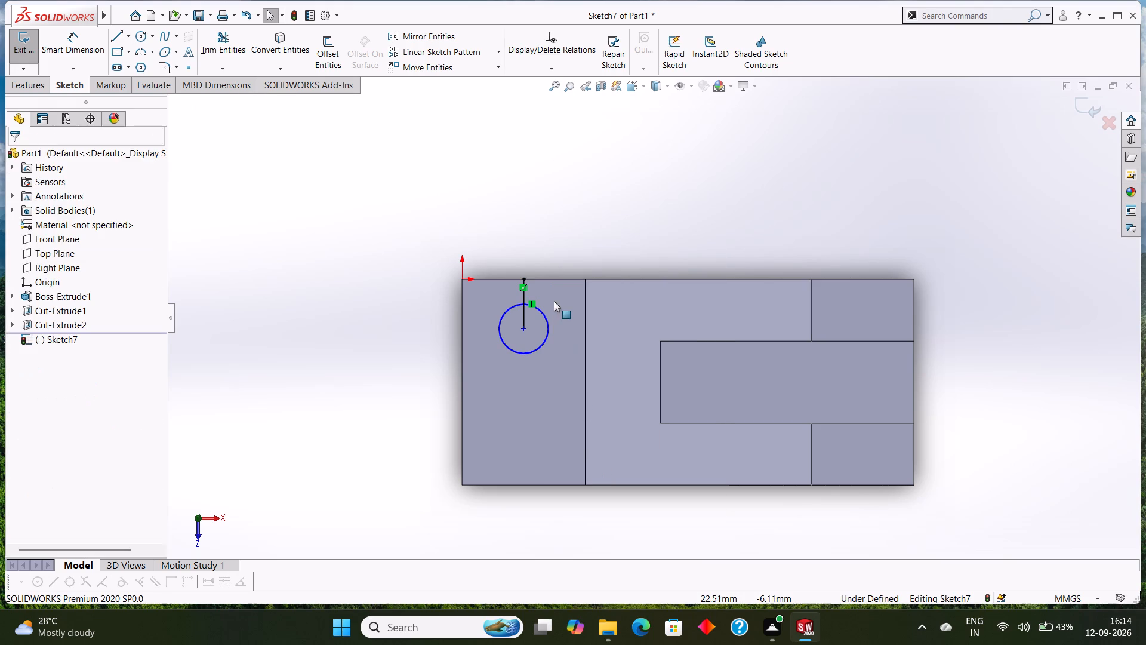
scroll(521, 289, down, 3)
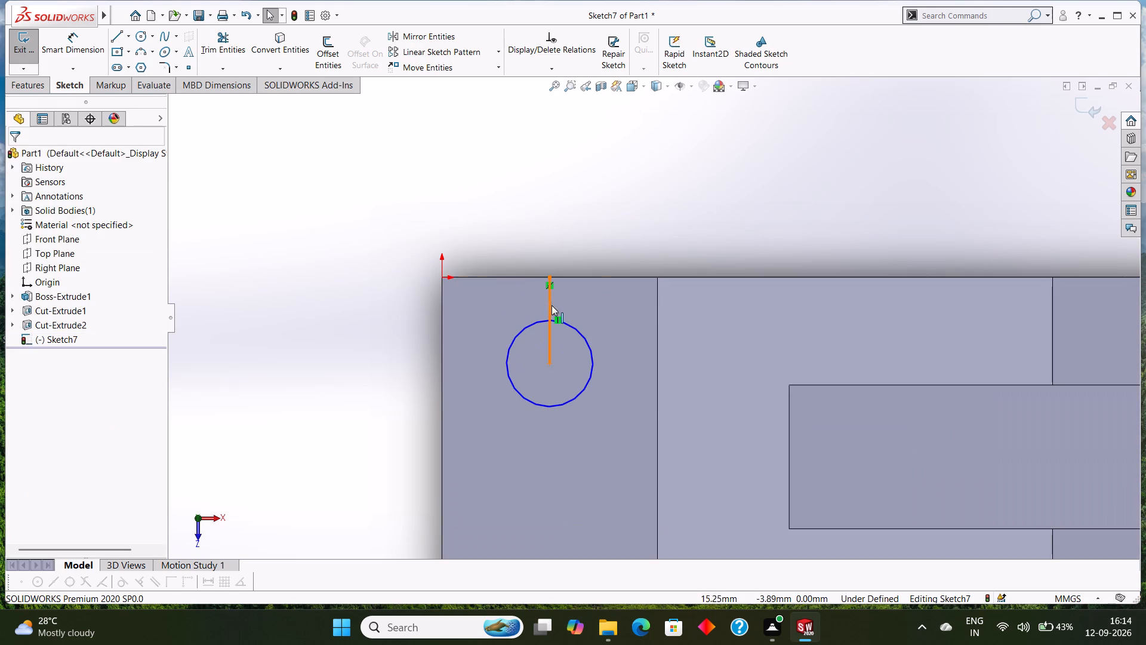
right_click(550, 303)
click(598, 481)
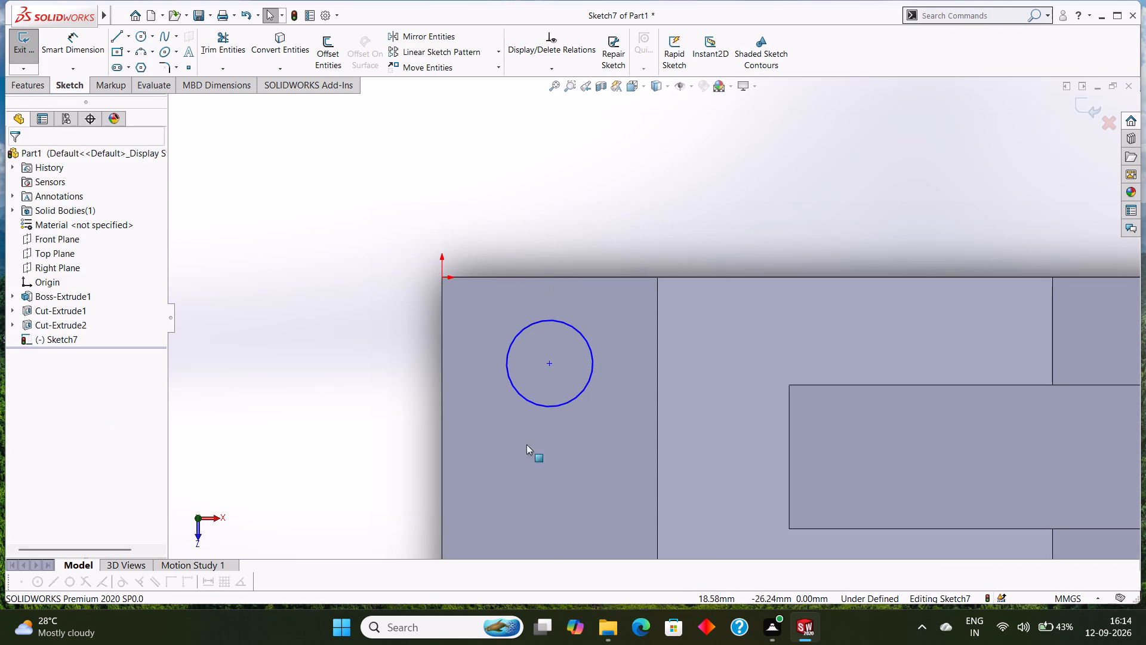
scroll(512, 366, up, 3)
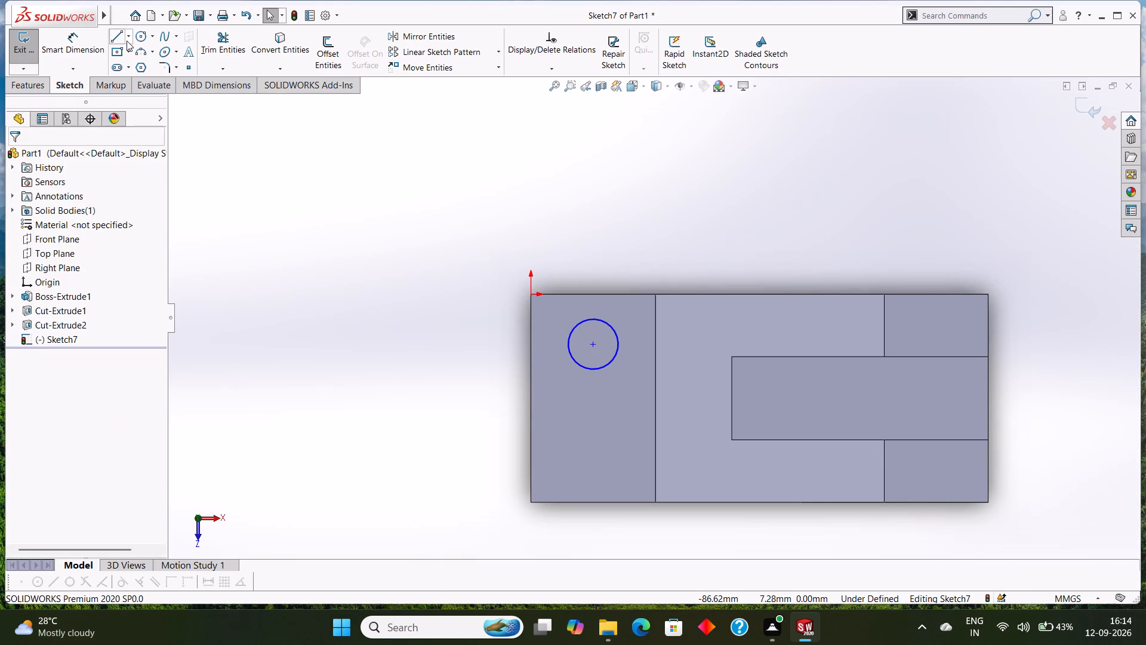
Sketch a 15 mm line along the low step's front edge from the riser corner and a perpendicular 12 mm line inward.
click(127, 39)
click(135, 58)
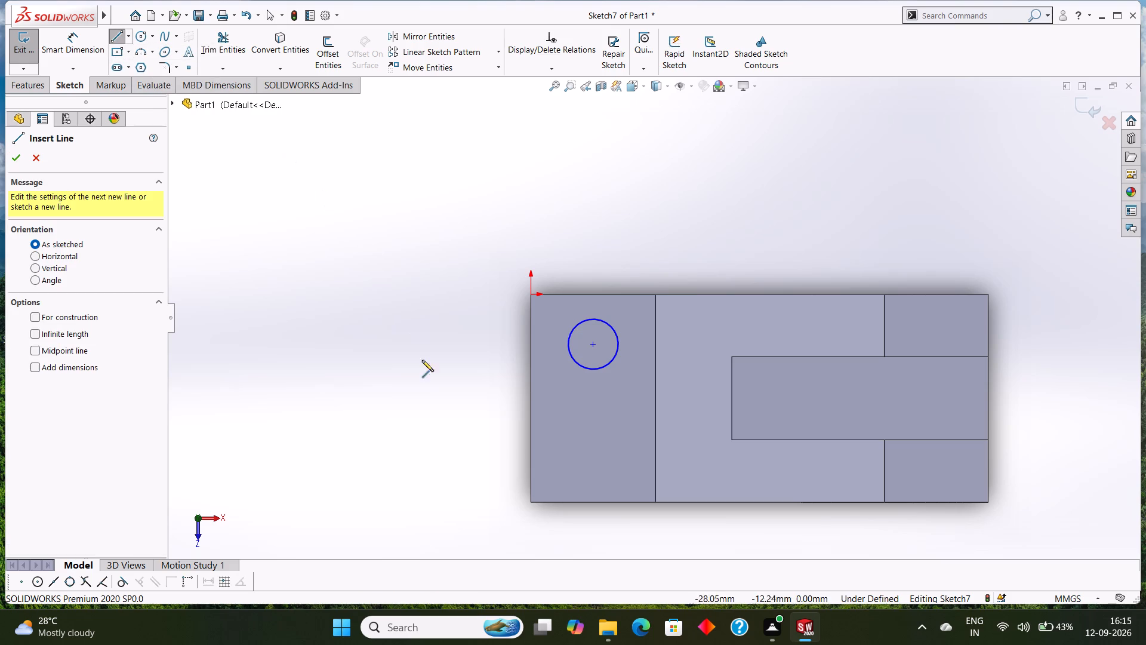
click(654, 502)
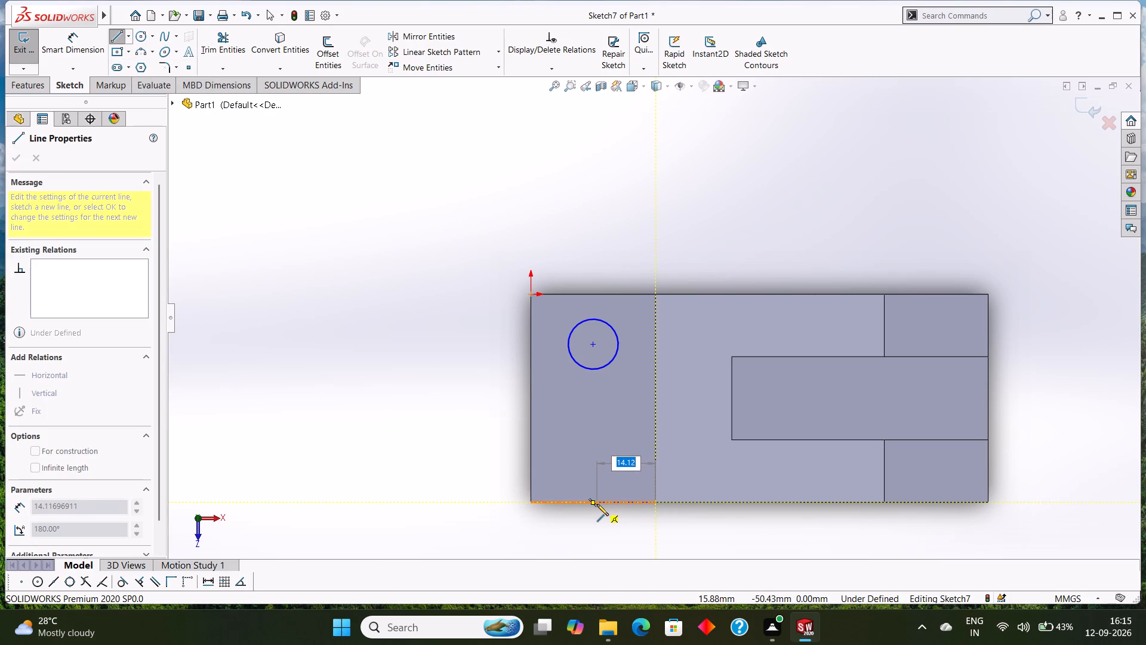
text(15)
key(Return)
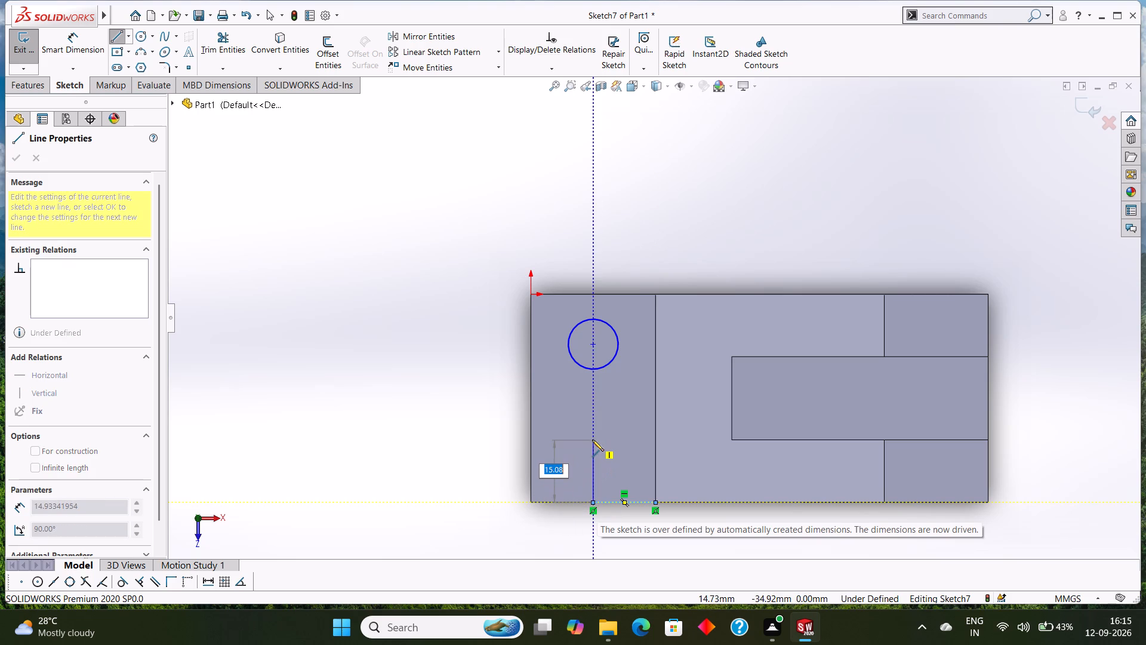
text(12)
key(Return)
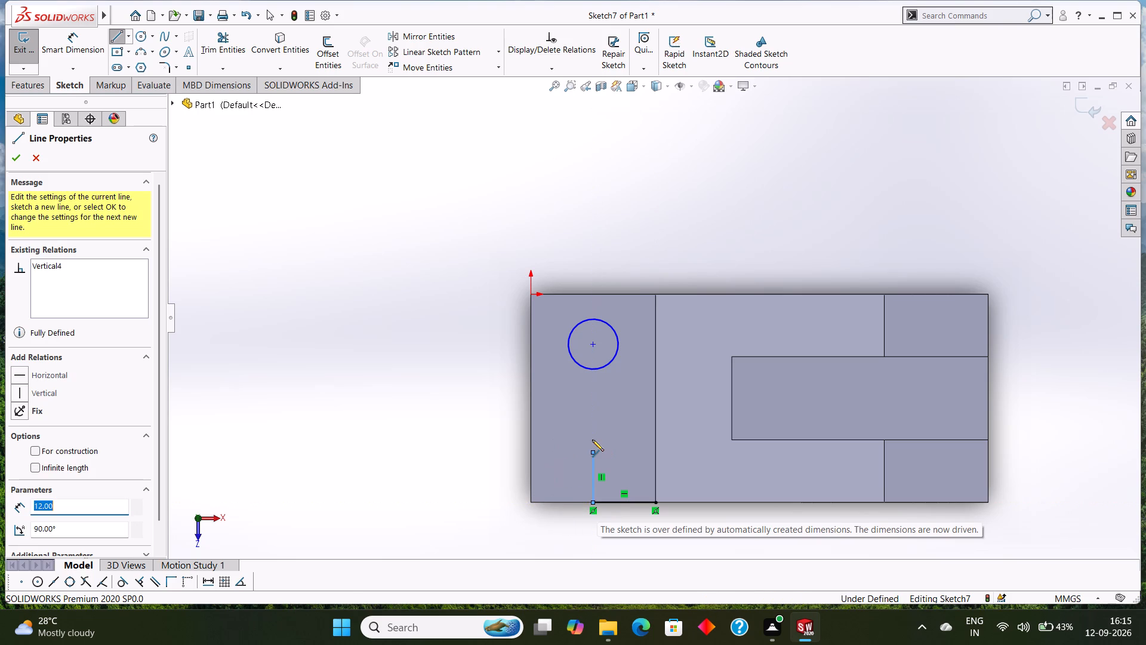
right_click(592, 440)
click(620, 447)
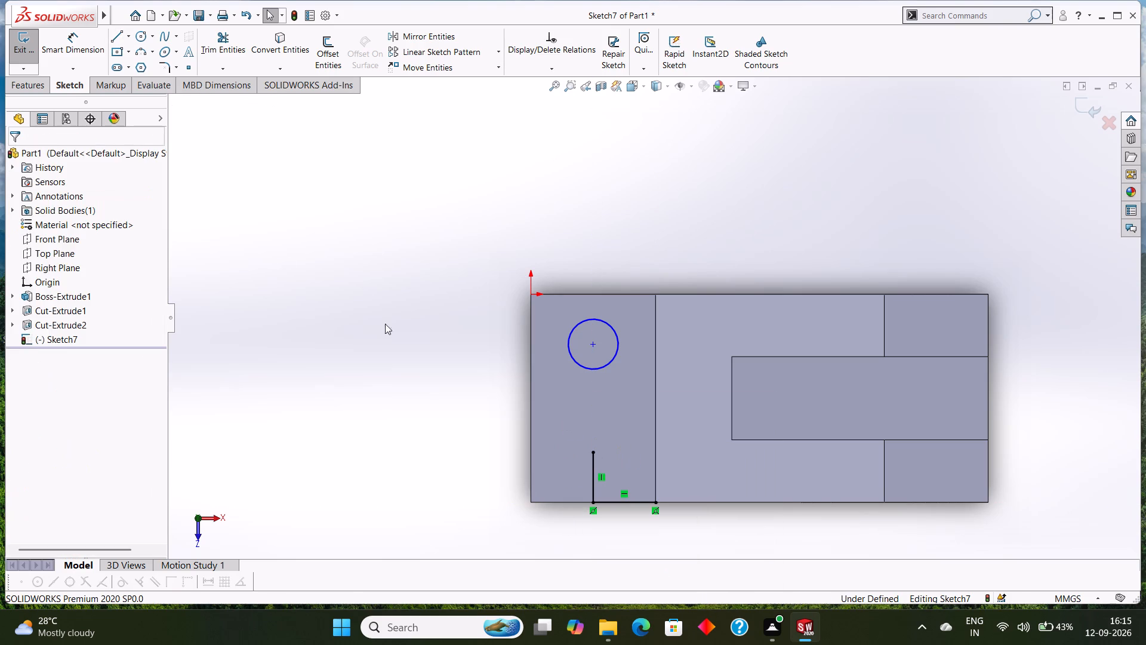
Sketch a circle of radius 6 mm centred on the free end of the new 12 mm line.
click(152, 39)
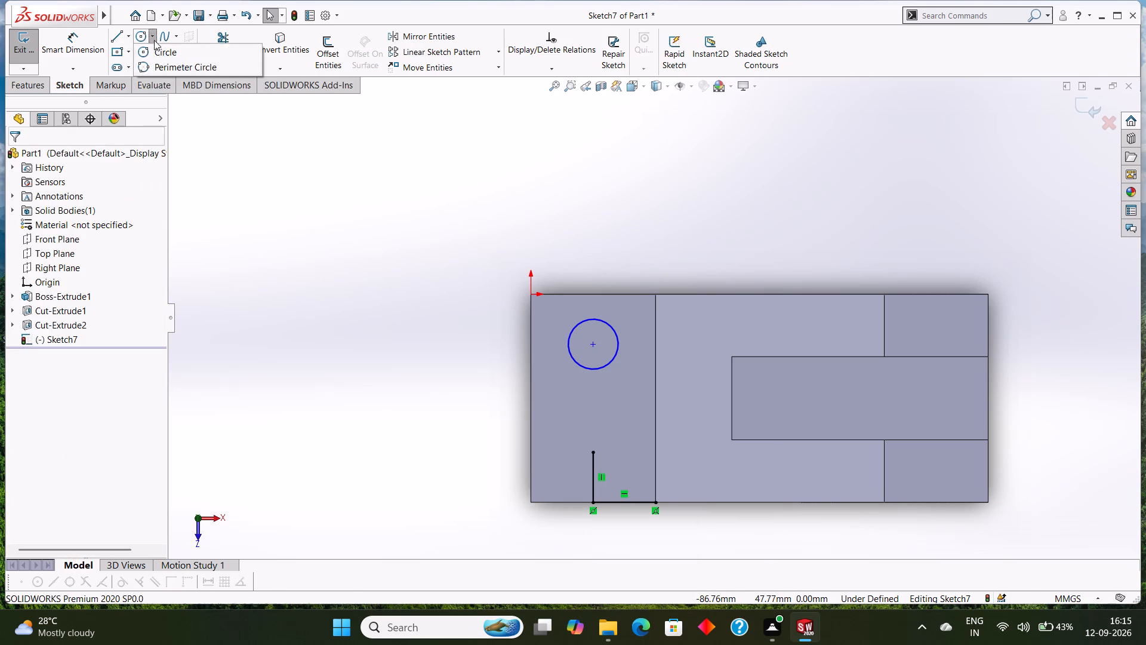
click(158, 47)
click(594, 452)
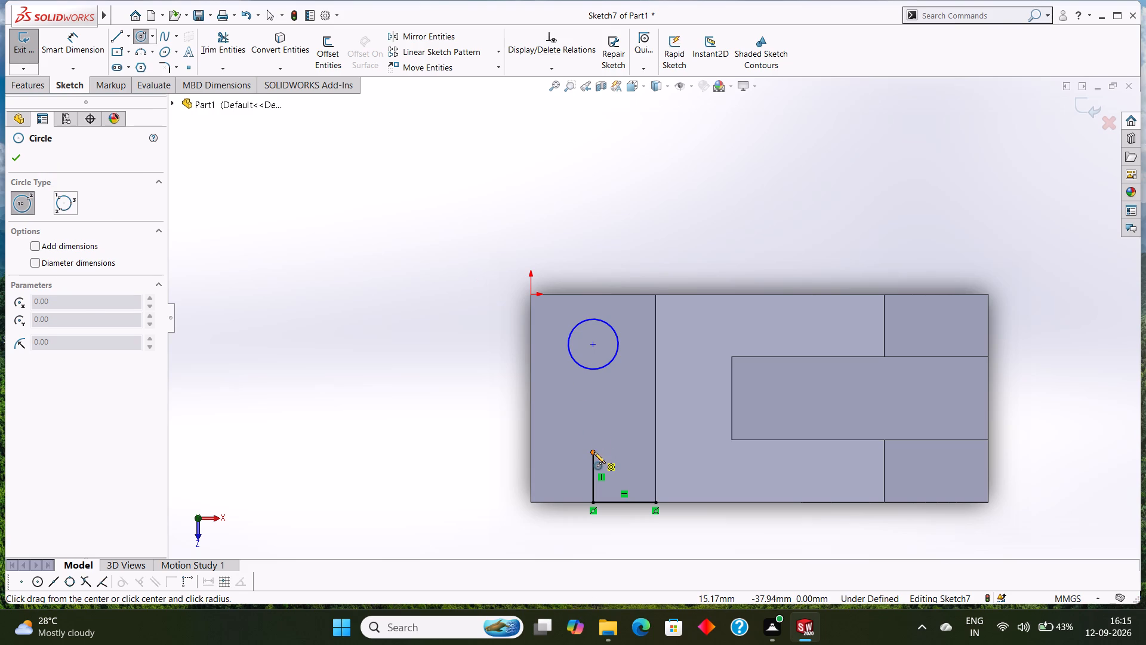
key(6)
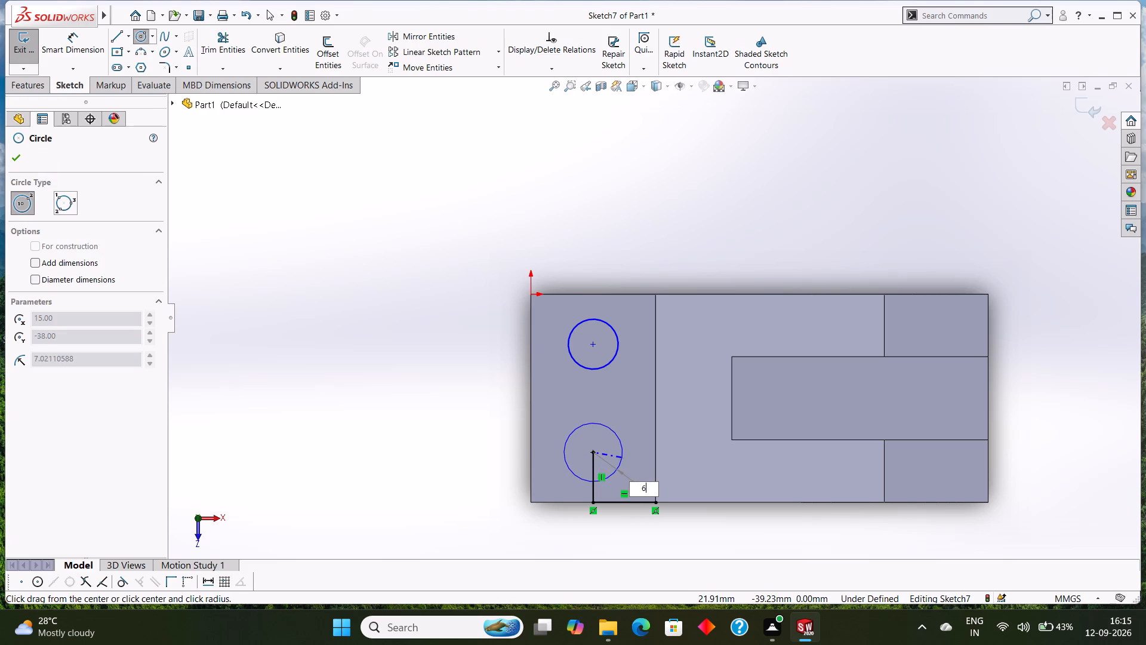
key(Return)
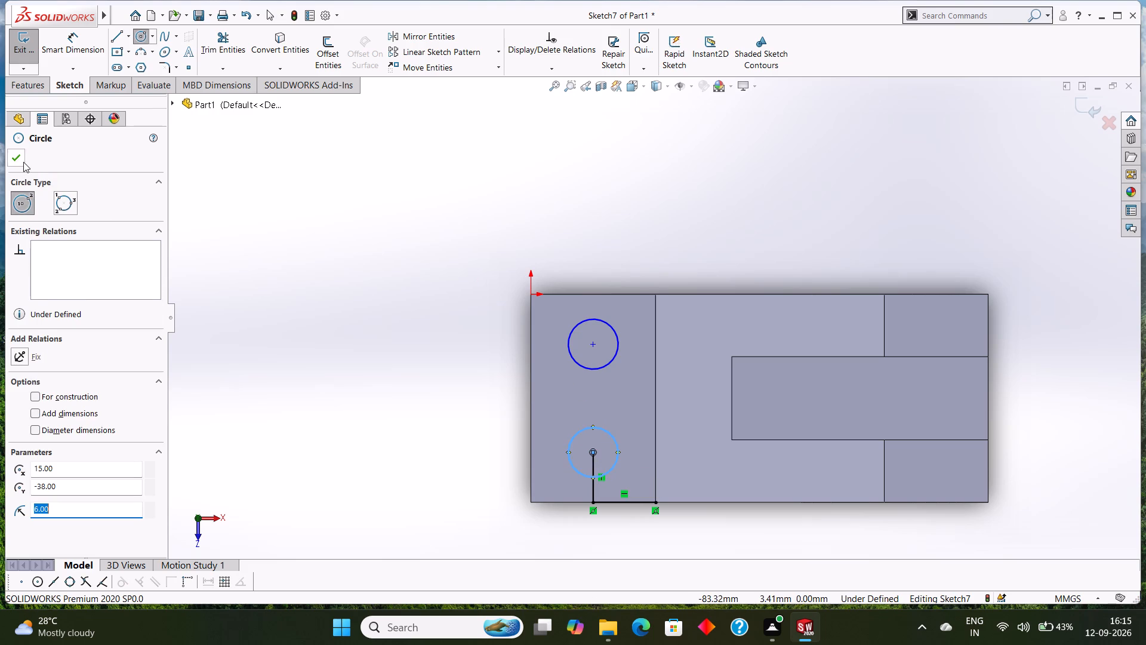
click(23, 162)
Delete the 15 mm and 12 mm helper lines near the front edge, keeping only the two circles.
right_click(623, 502)
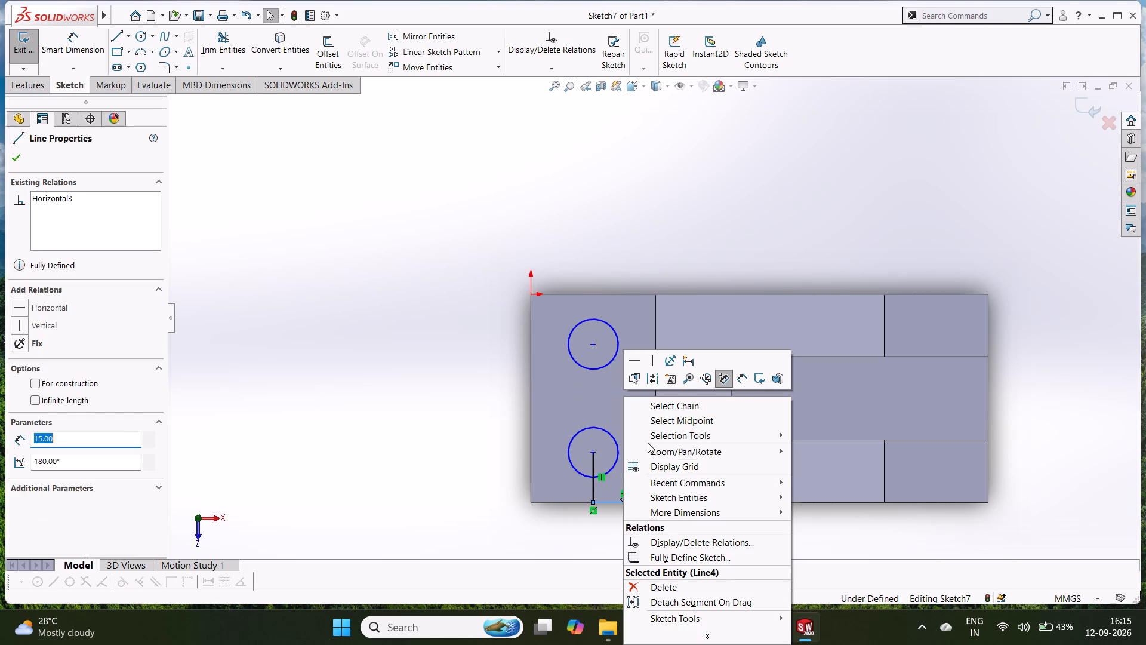
click(663, 589)
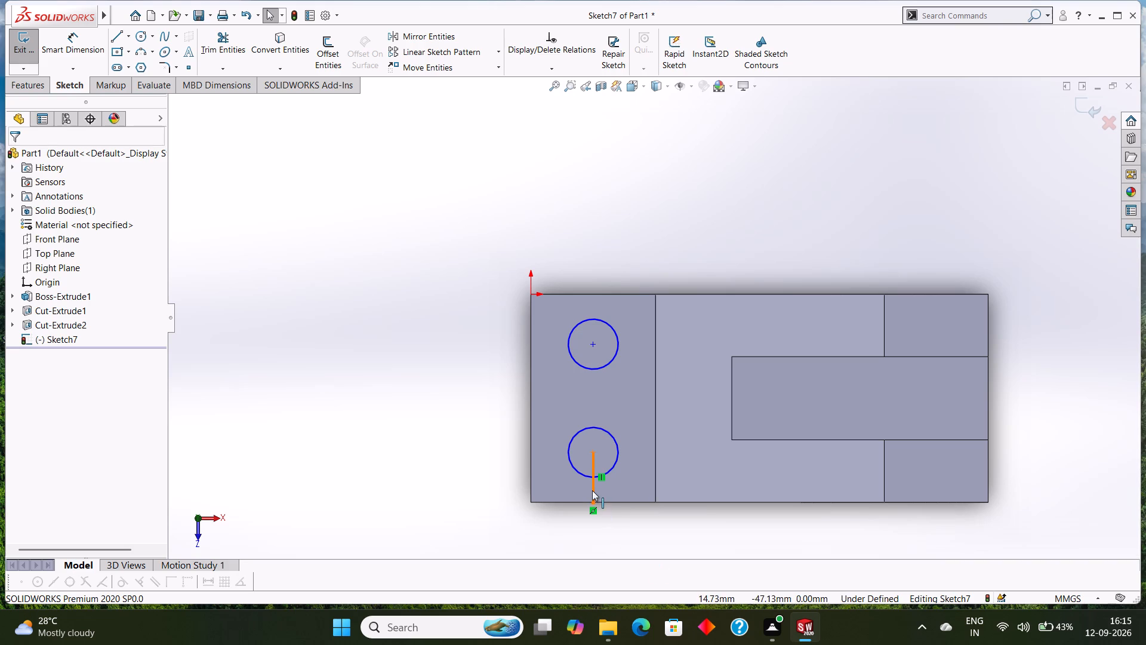
right_click(592, 489)
click(646, 589)
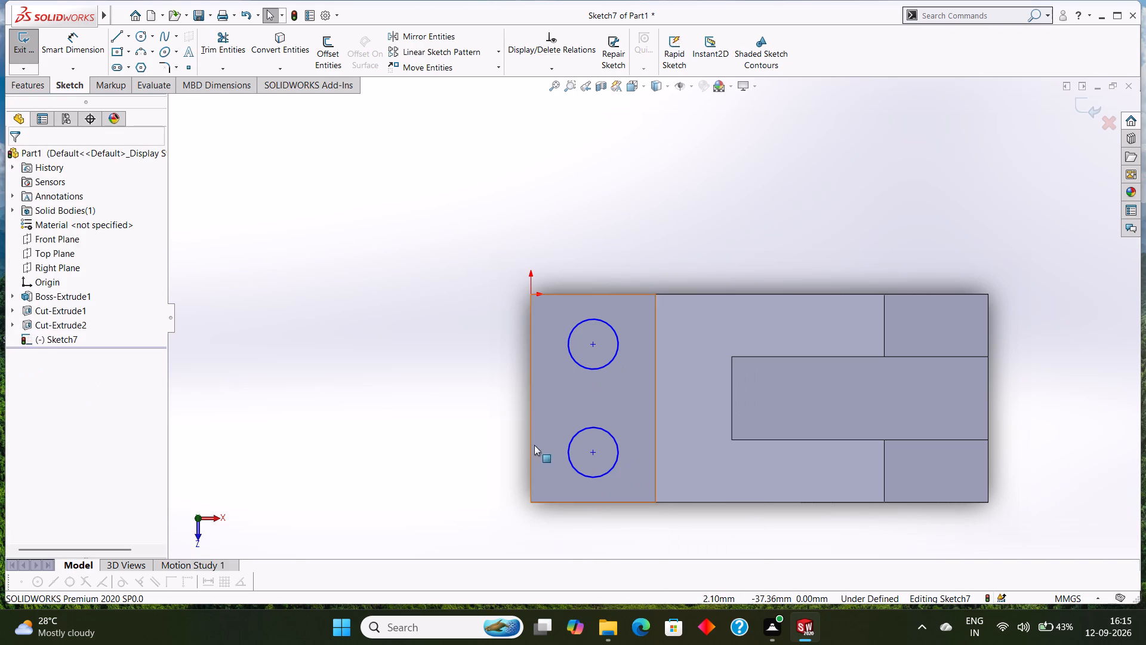
Cut-extrude the two circles Through All to make two holes in the low step.
click(31, 87)
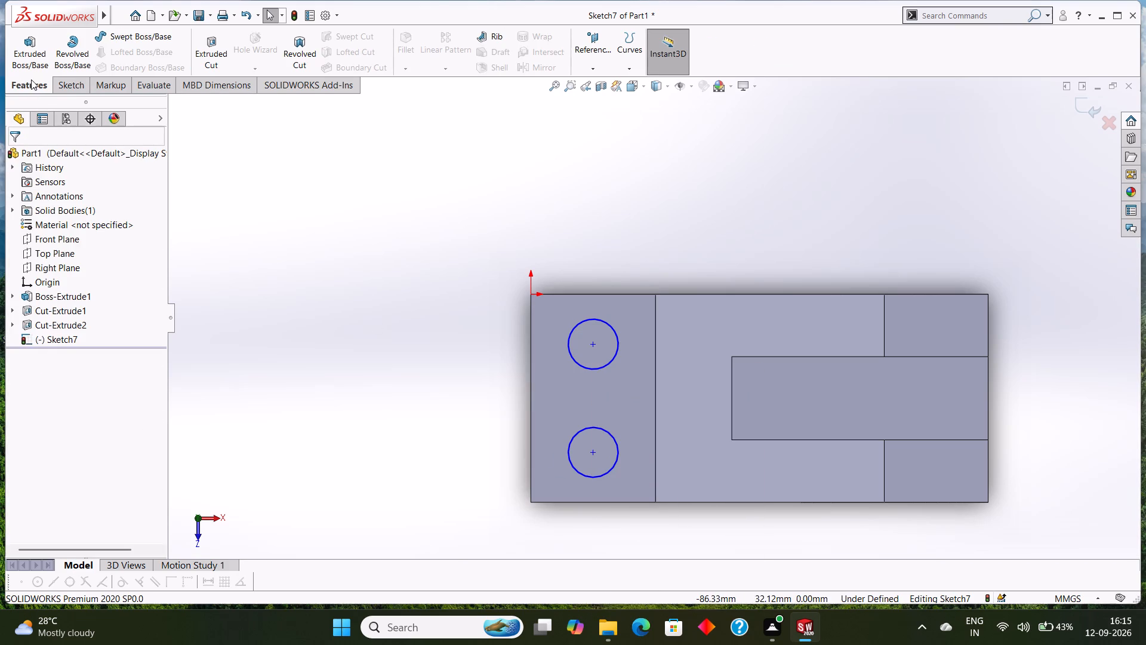
click(202, 52)
middle_drag(455, 440, 455, 429)
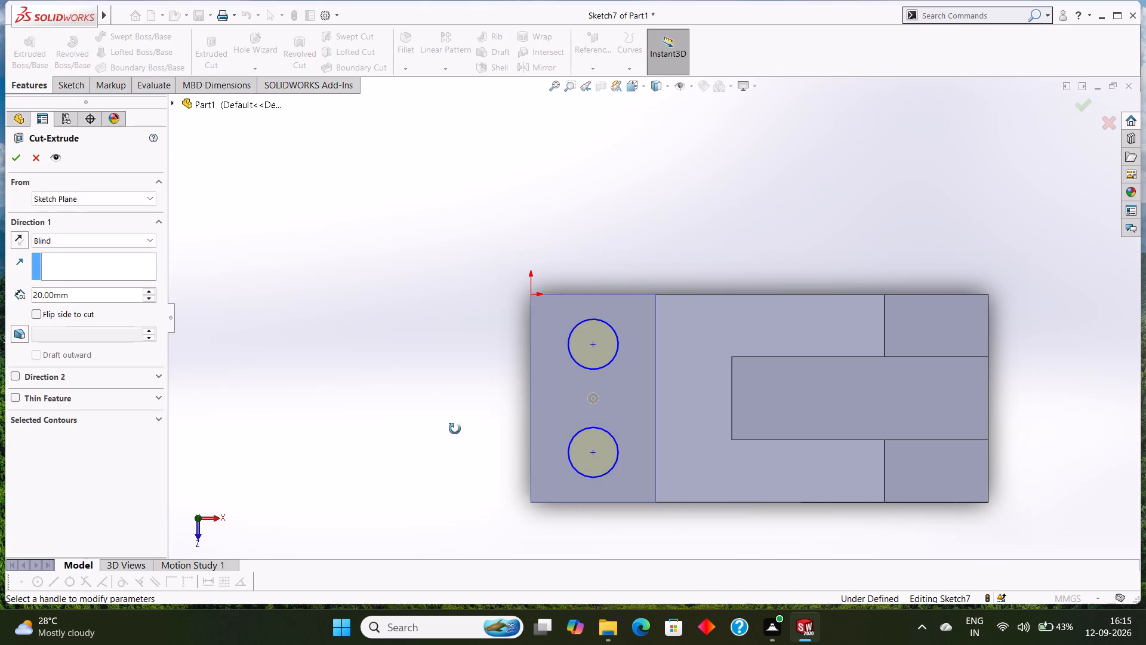
middle_drag(455, 429, 447, 288)
scroll(447, 288, up, 4)
middle_drag(500, 386, 507, 344)
scroll(507, 344, up, 1)
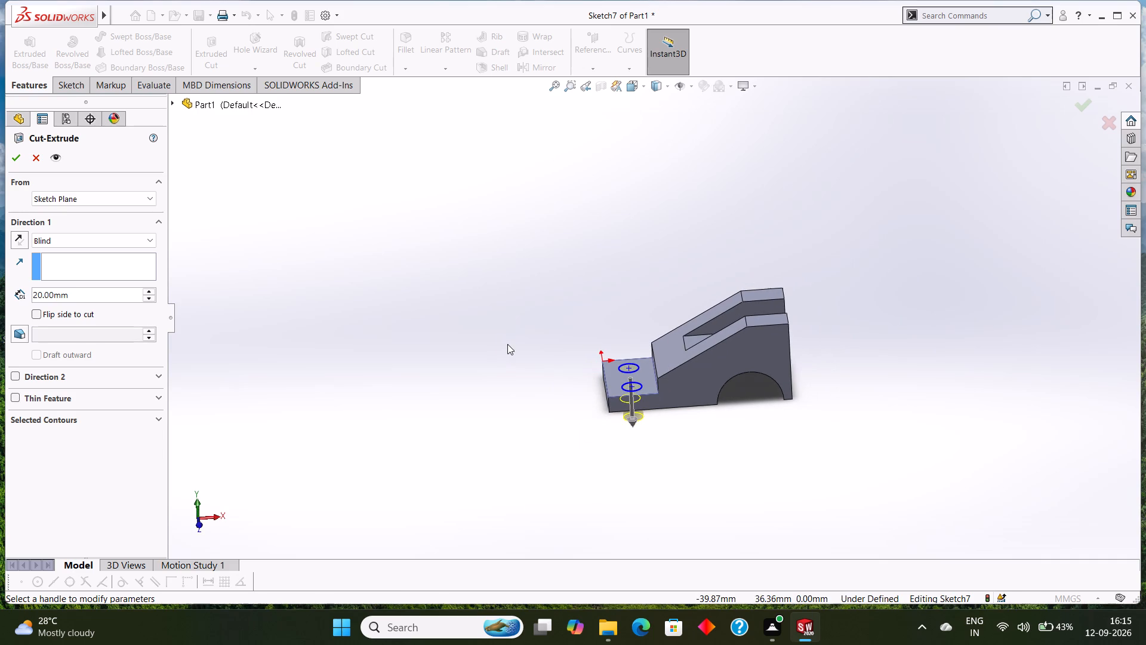
click(84, 238)
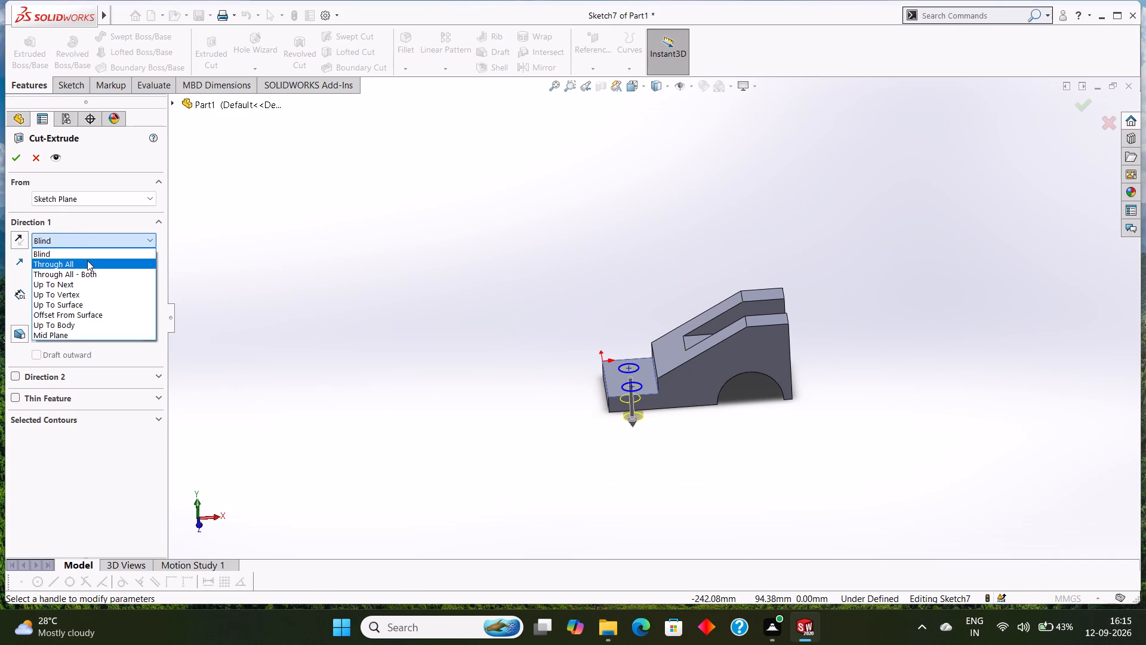
click(87, 262)
click(23, 157)
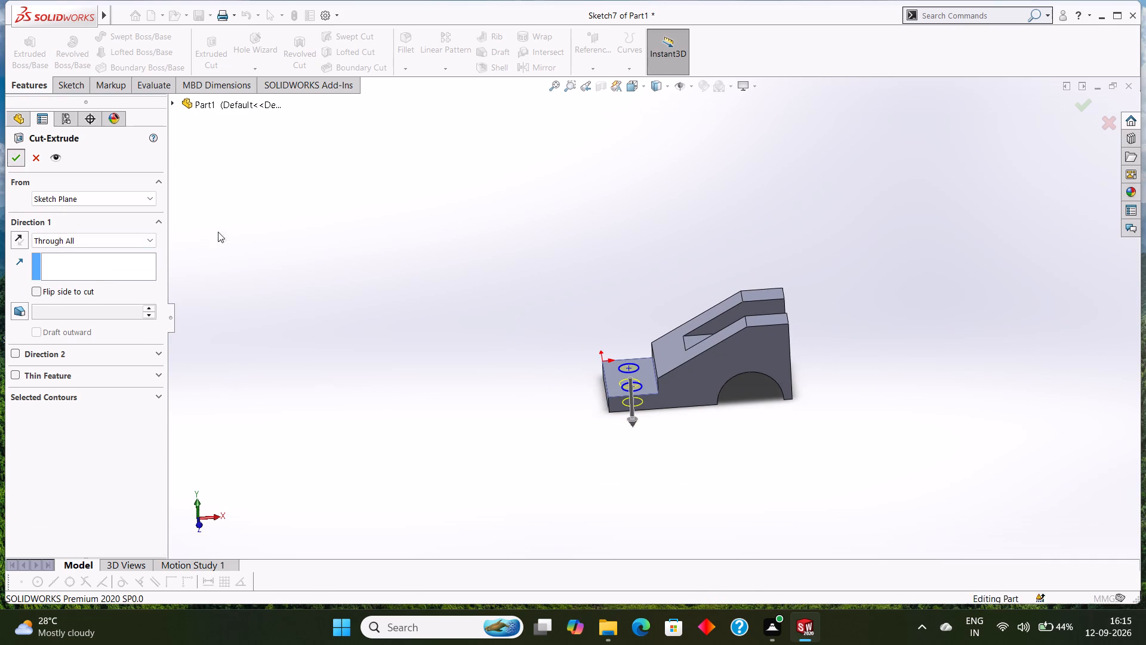
click(370, 278)
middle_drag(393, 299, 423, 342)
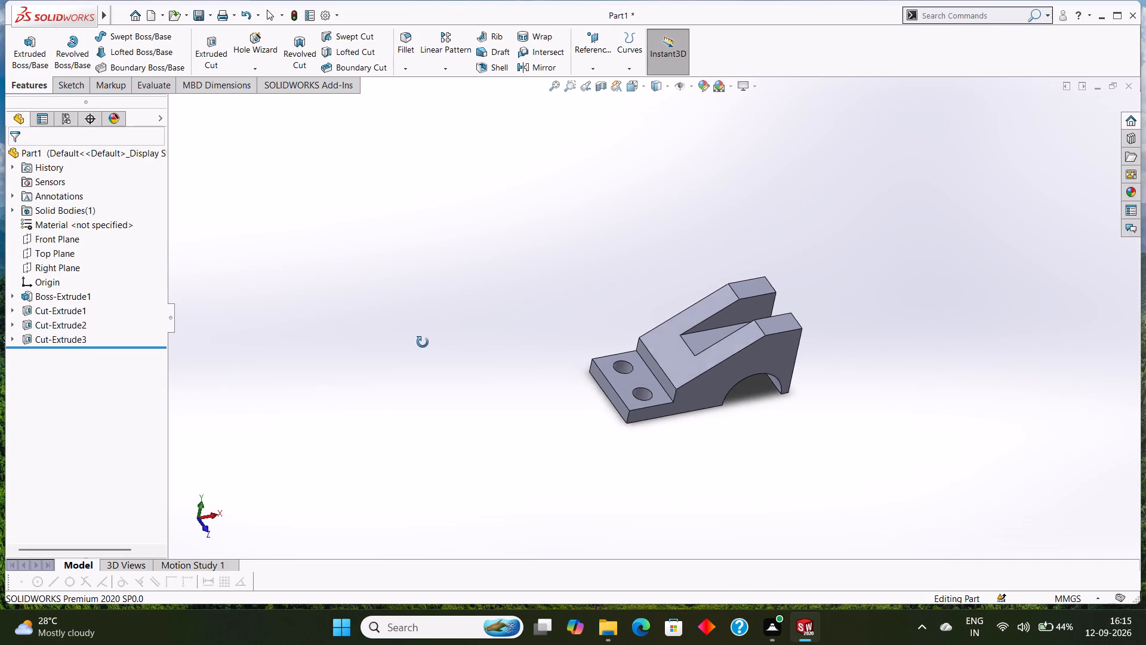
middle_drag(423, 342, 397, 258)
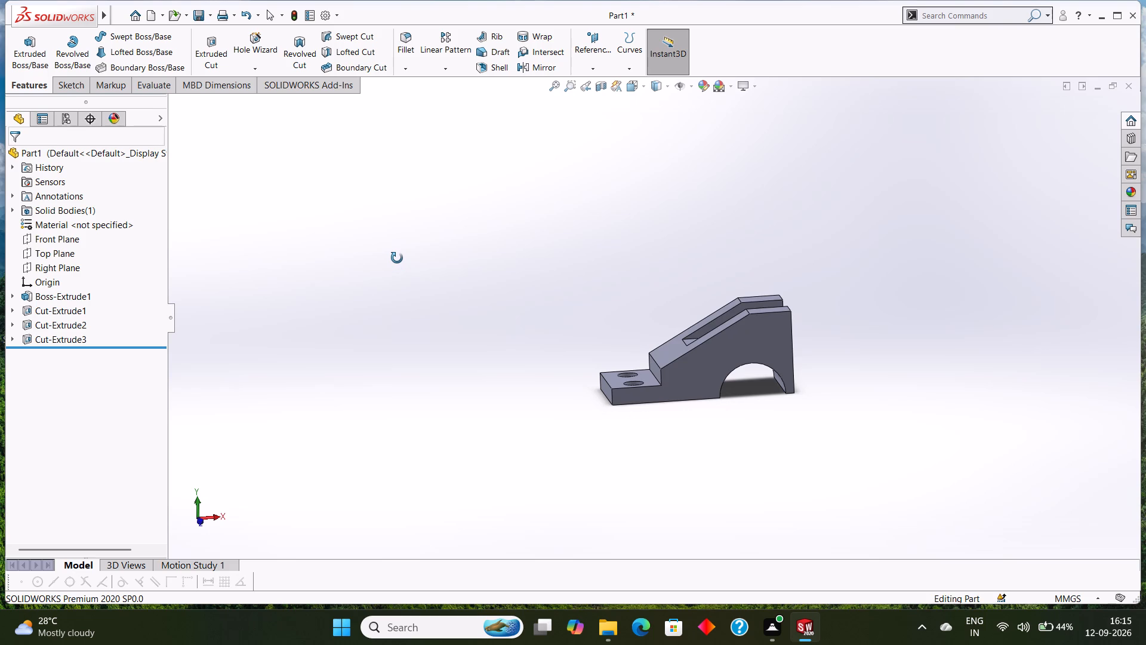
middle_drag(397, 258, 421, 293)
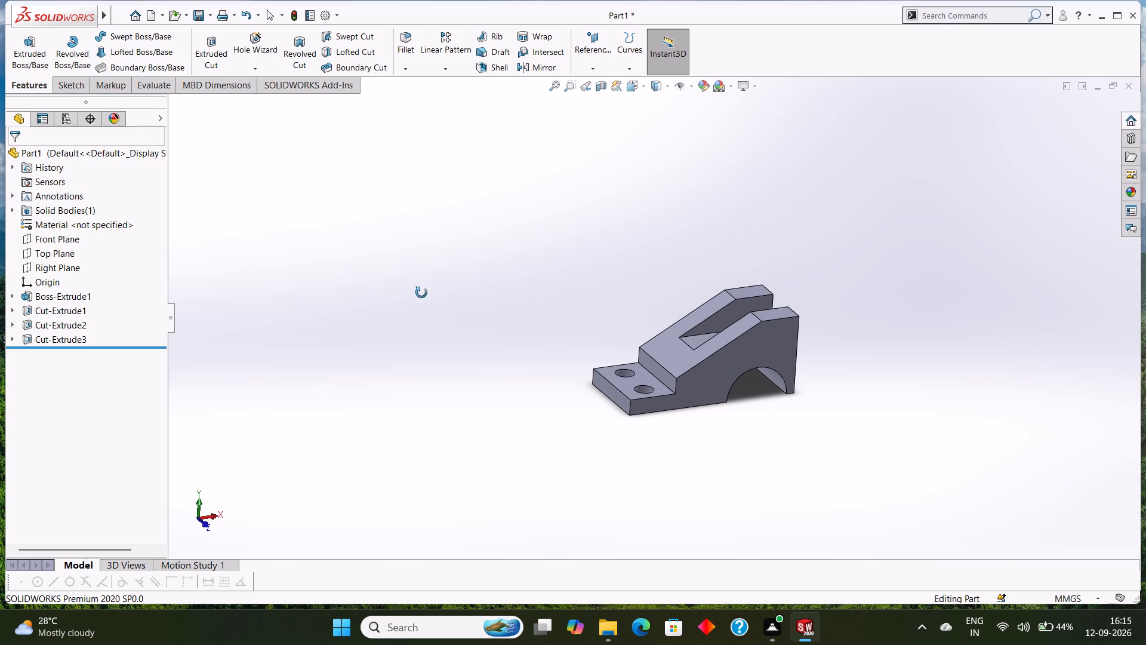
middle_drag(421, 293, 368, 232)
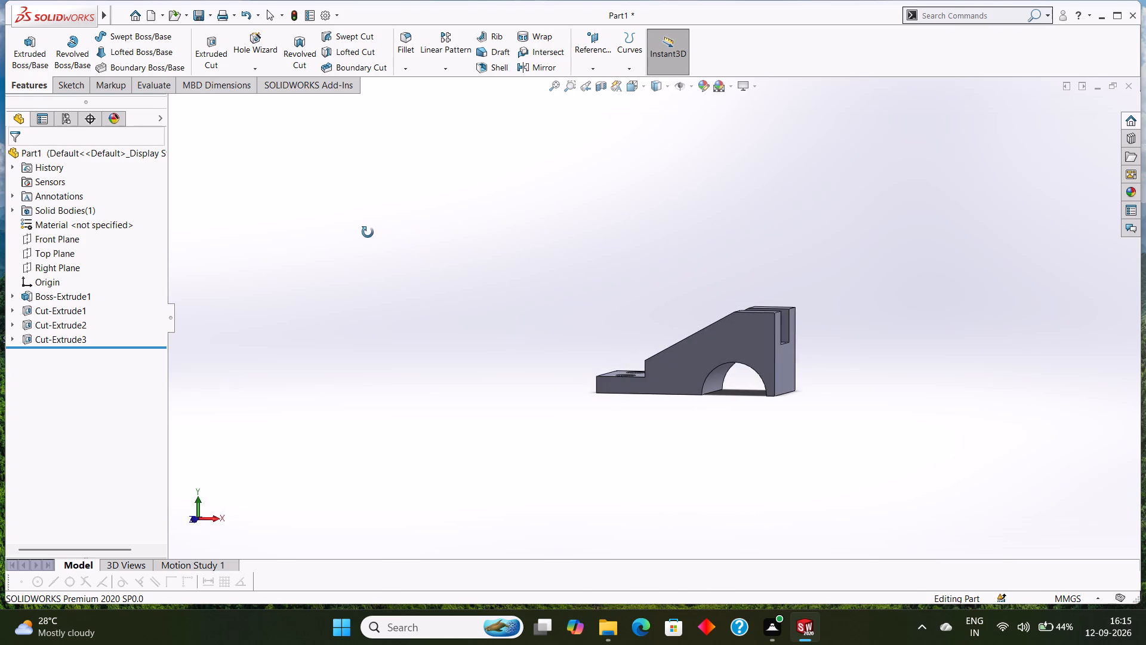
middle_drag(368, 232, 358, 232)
Apply the beige appearance from the Plastic appearances to the whole part.
click(1125, 193)
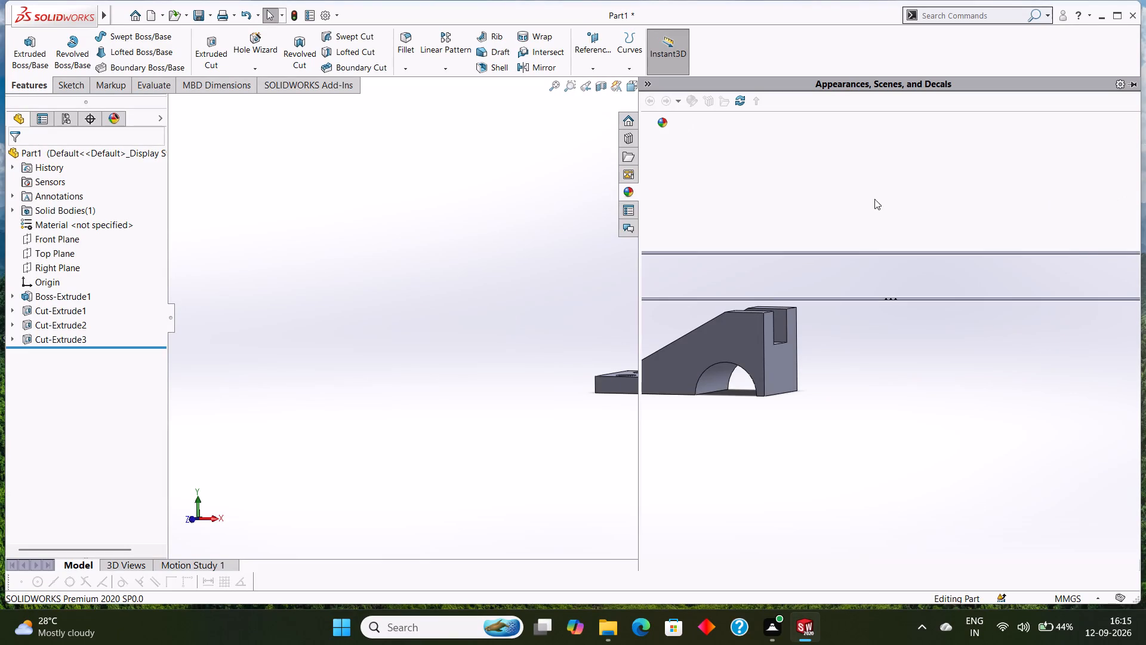
click(686, 124)
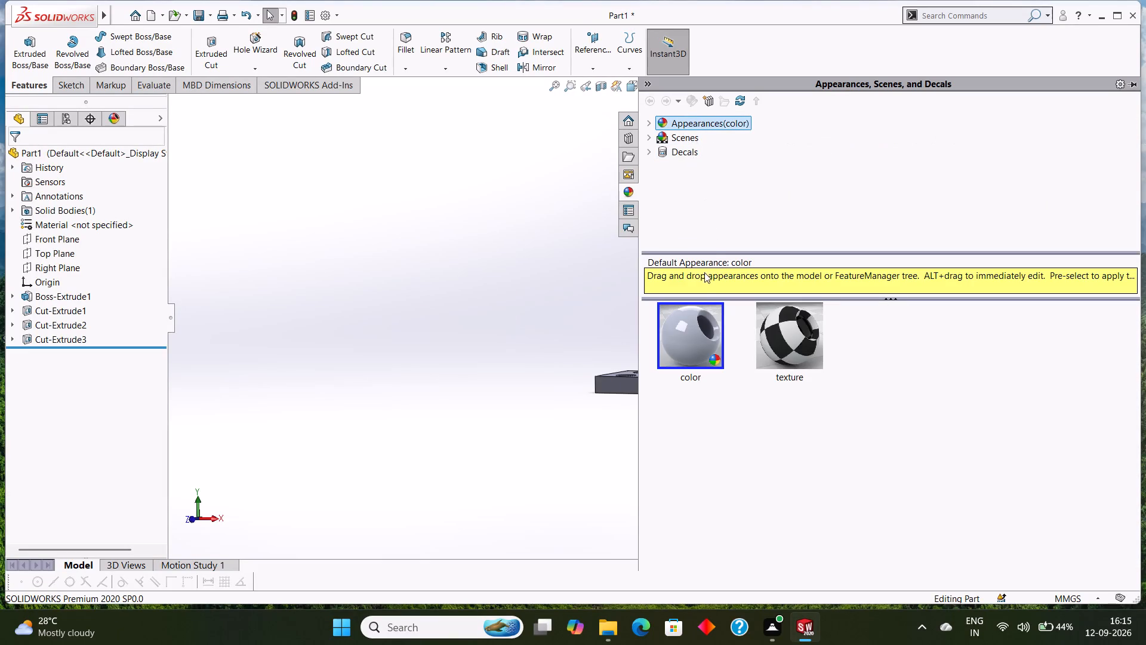
click(652, 124)
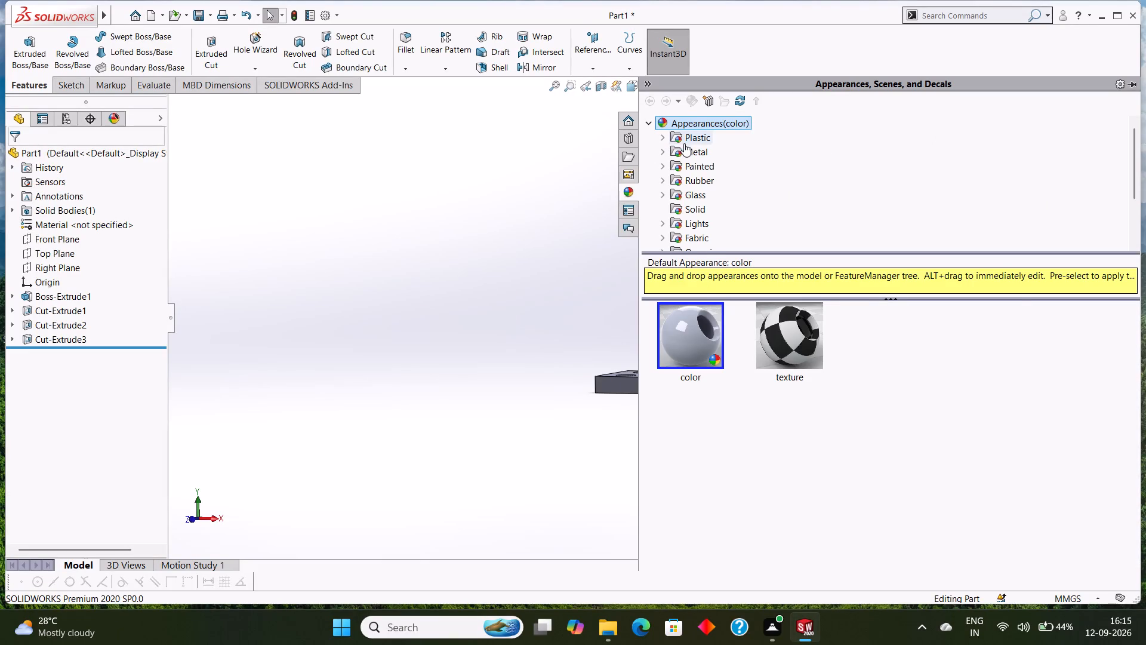
click(693, 142)
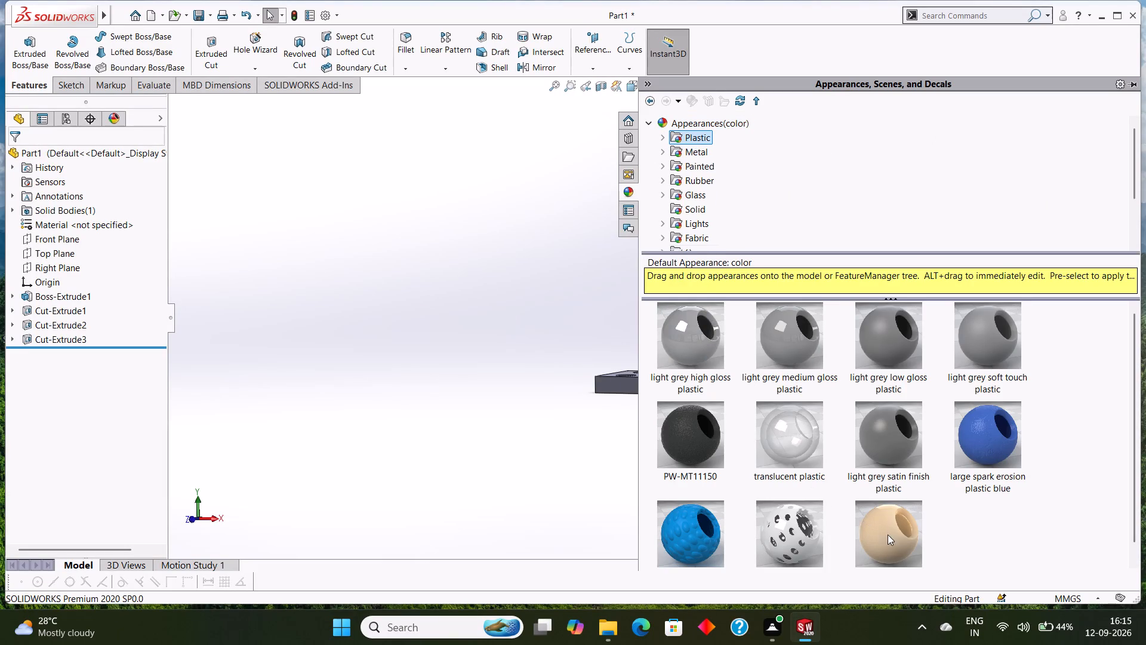
drag(888, 535, 675, 371)
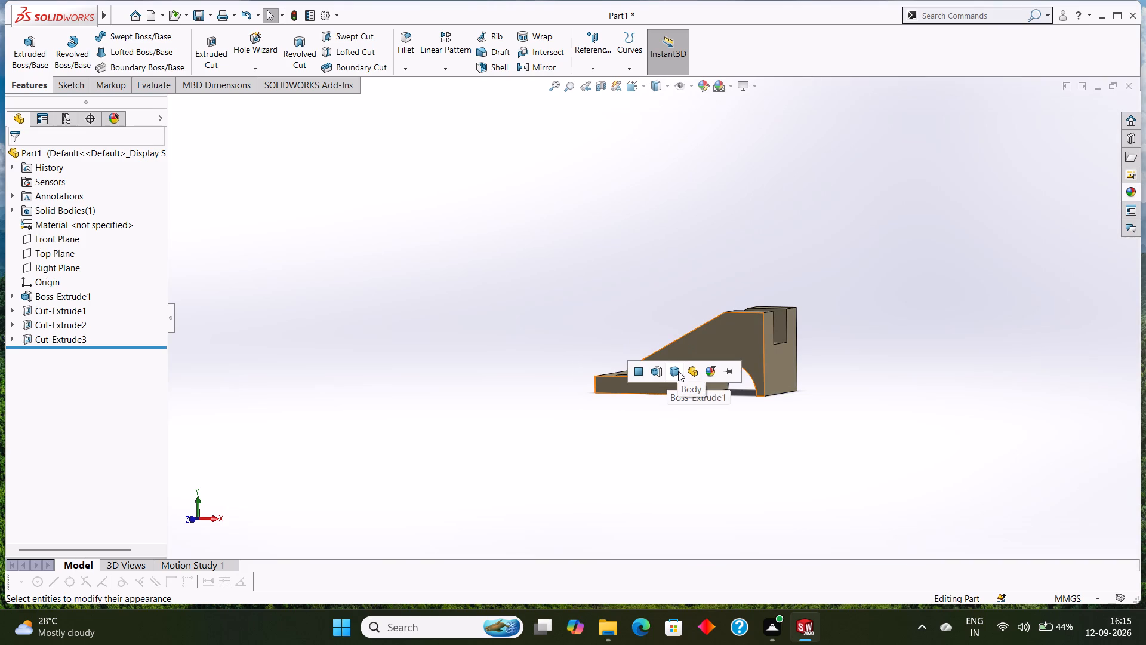
click(692, 371)
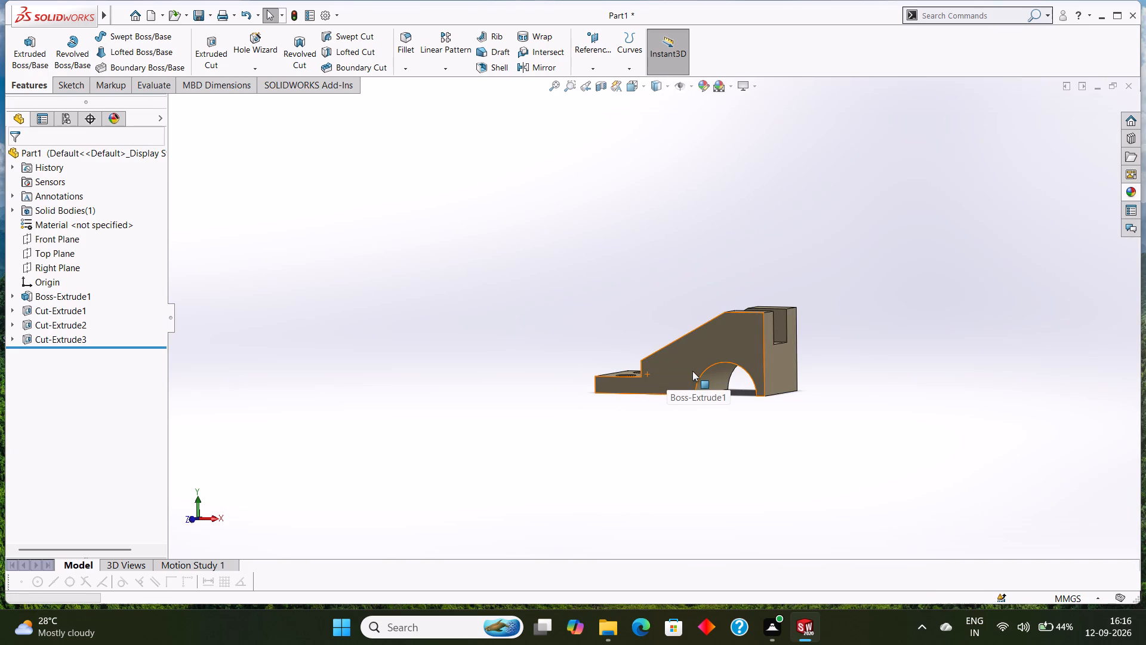
click(815, 234)
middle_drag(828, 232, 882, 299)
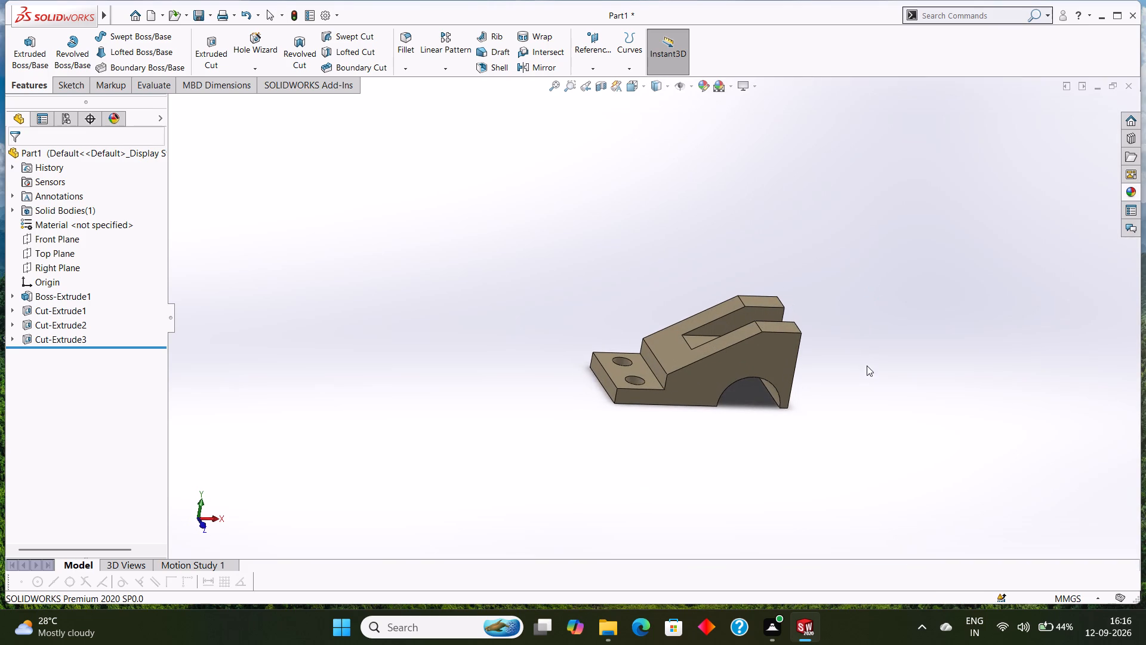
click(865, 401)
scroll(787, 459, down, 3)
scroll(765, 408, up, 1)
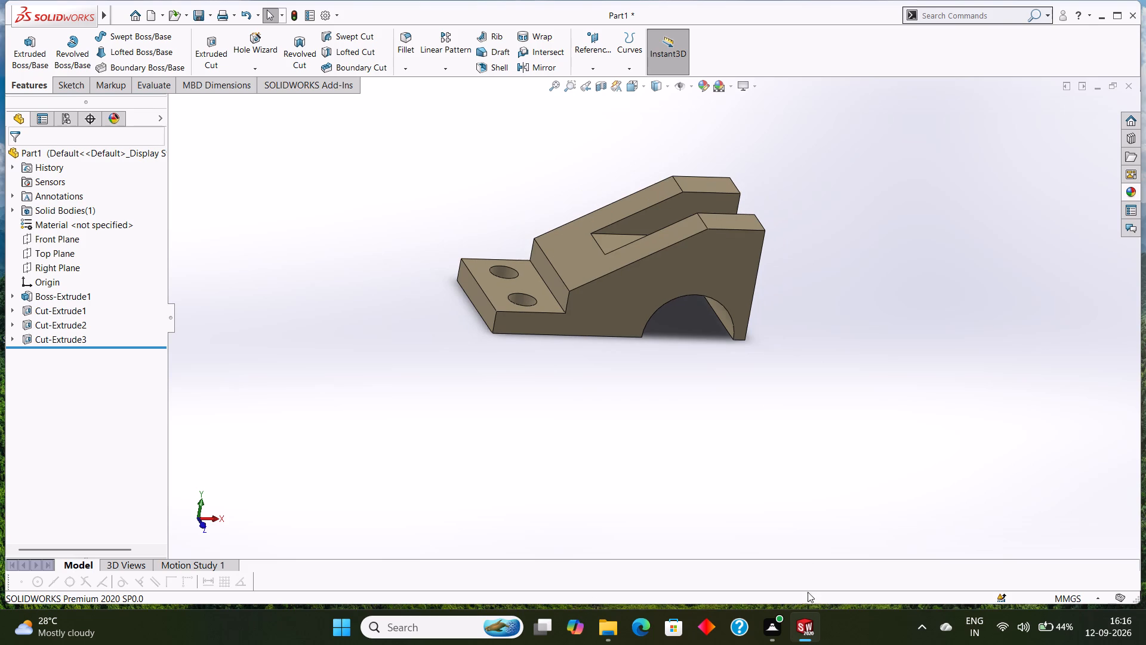
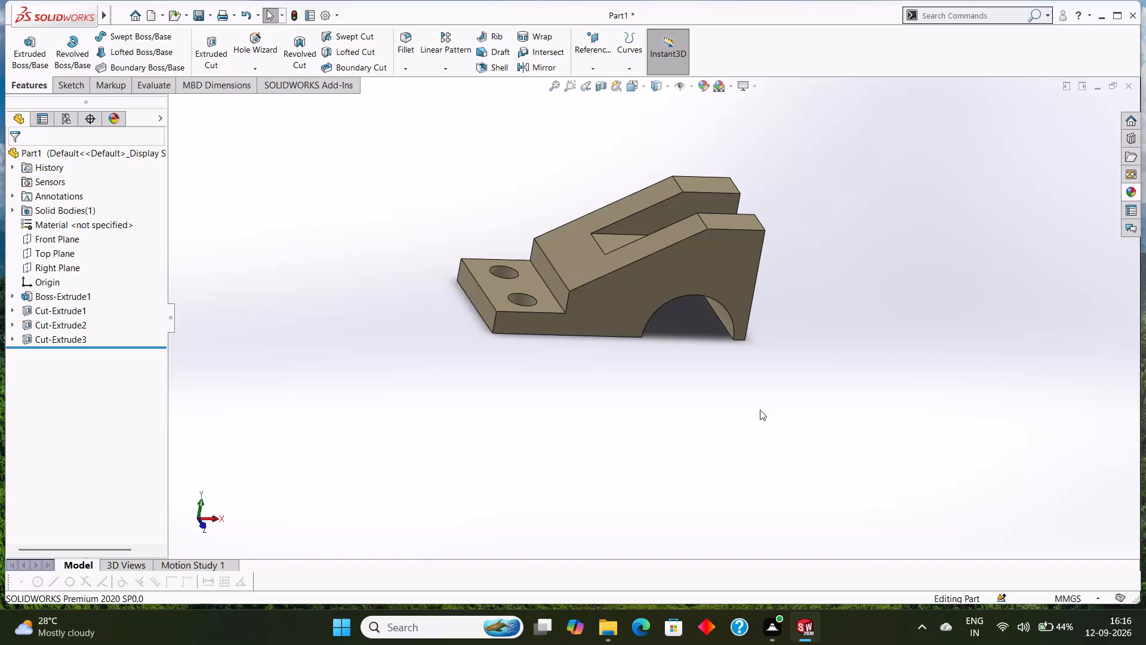
Save the part in the tryfuji folder as a SOLIDWORKS Part named "base support bracket".
key(ctrl+s)
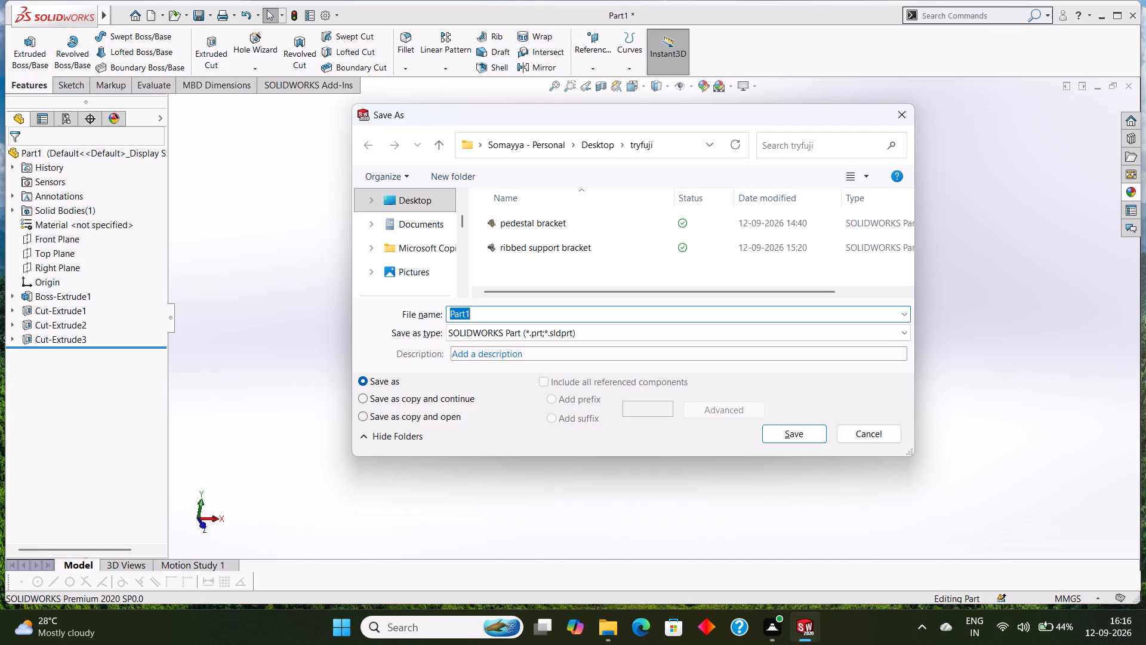
key(BackSpace)
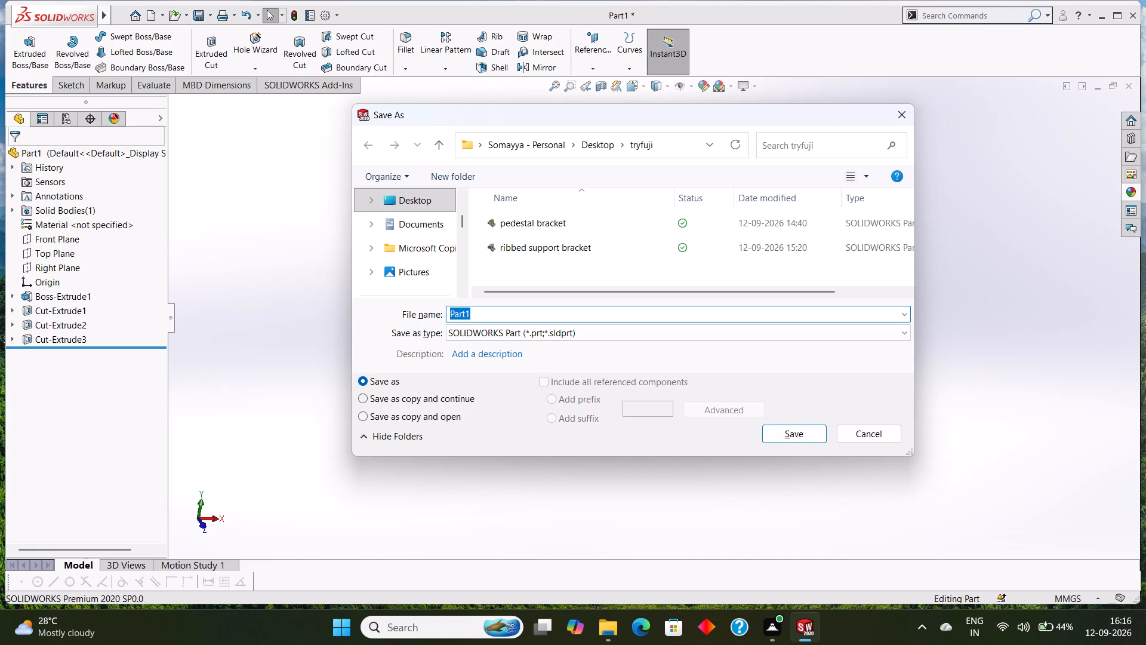
text(base support)
key(space)
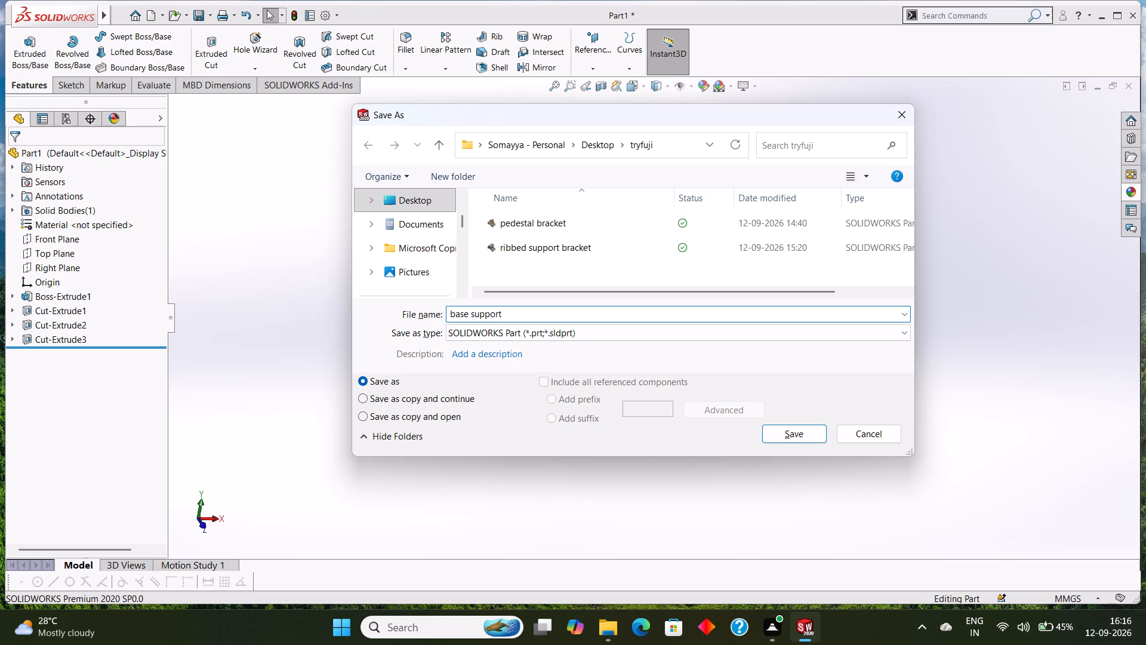
text(bracket)
key(Return)
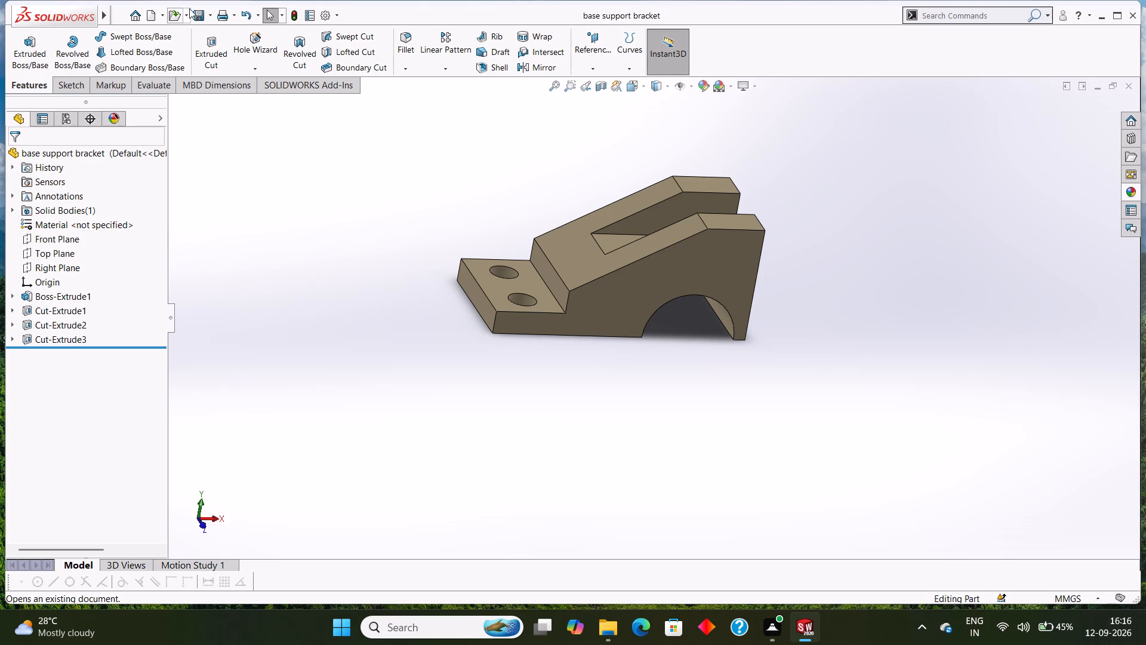
Save a PDF version of the part in the tryfuji folder, named "base support bracket", in Adobe Portable Document Format.
click(211, 13)
click(227, 44)
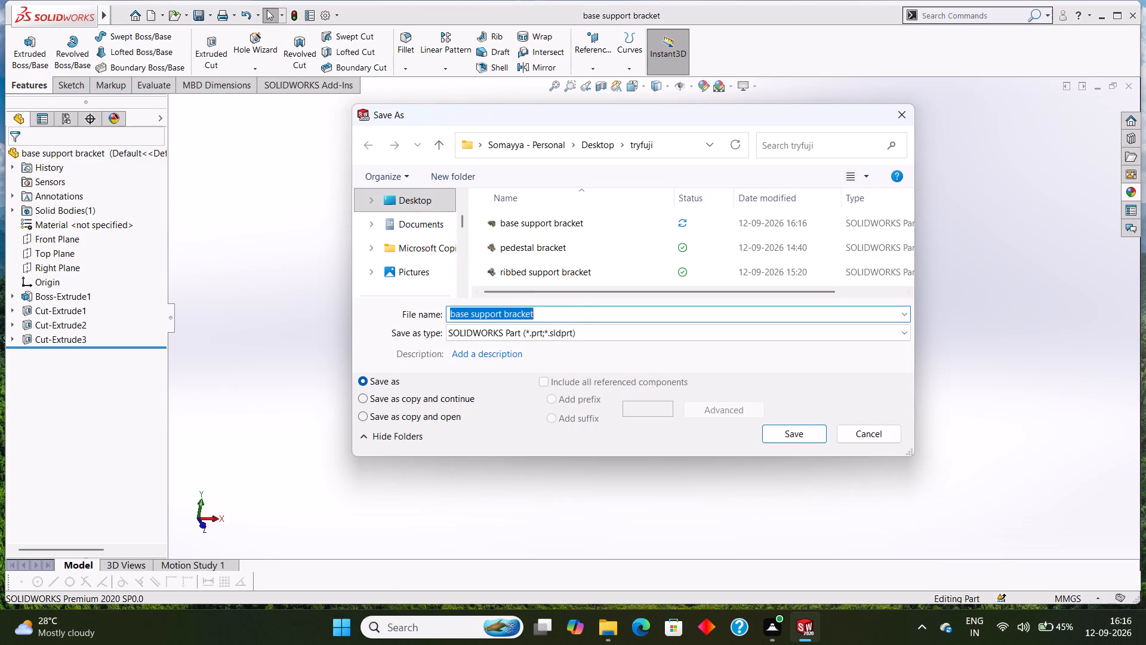
key(BackSpace)
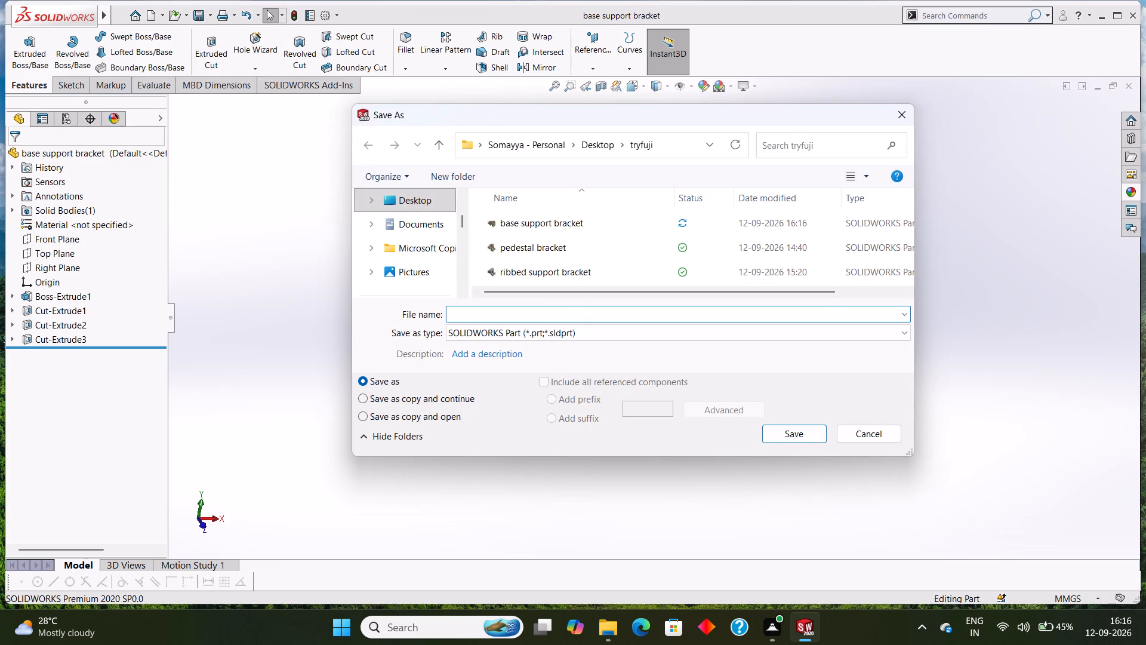
text(base)
key(space)
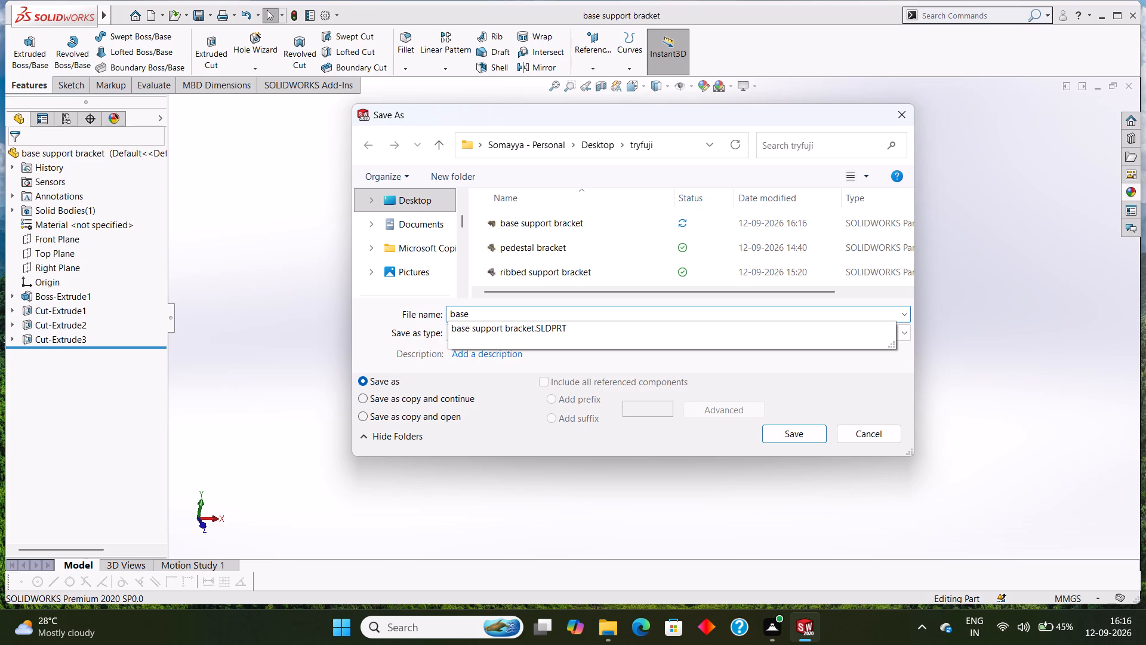
text(support)
key(space)
text(bracket)
click(550, 317)
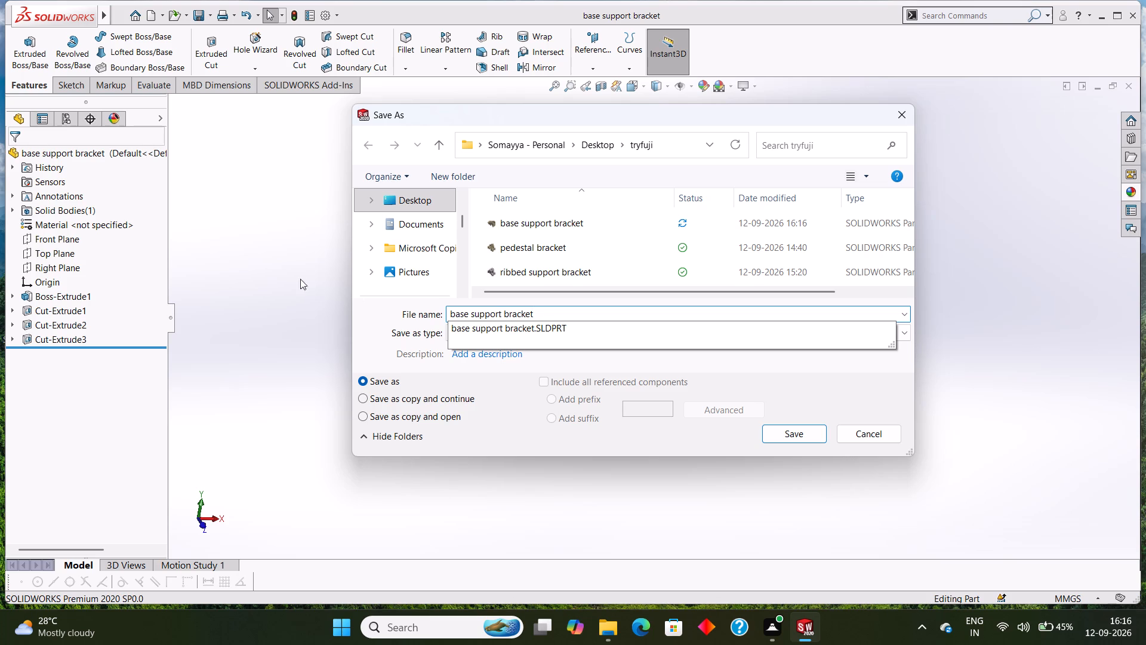
click(285, 263)
click(540, 339)
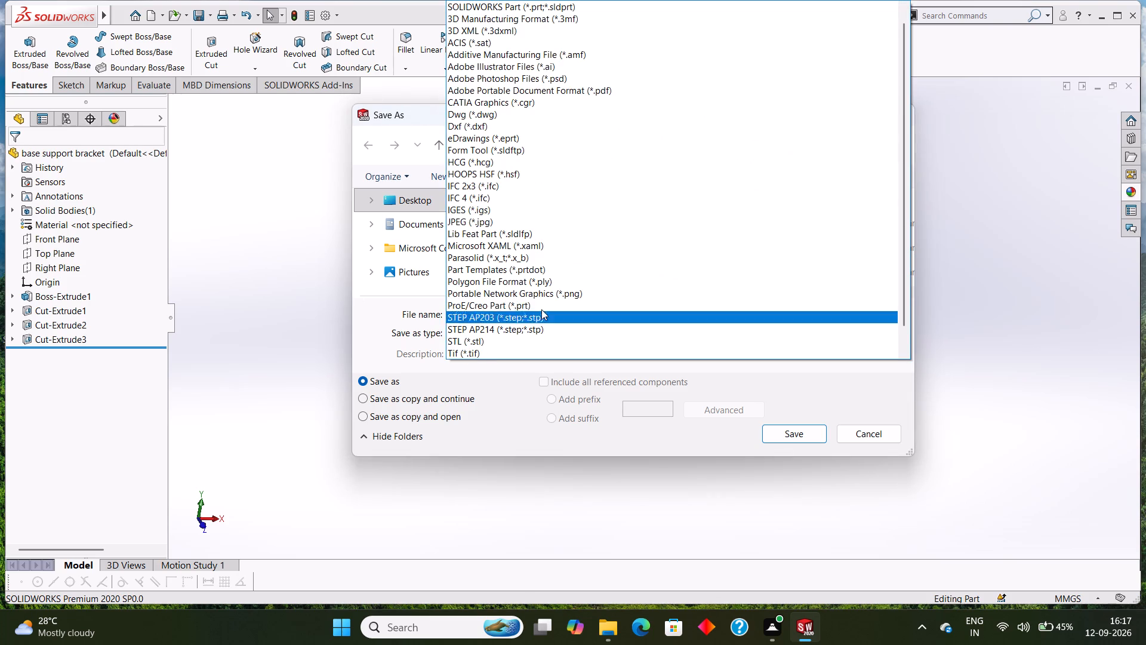
click(509, 88)
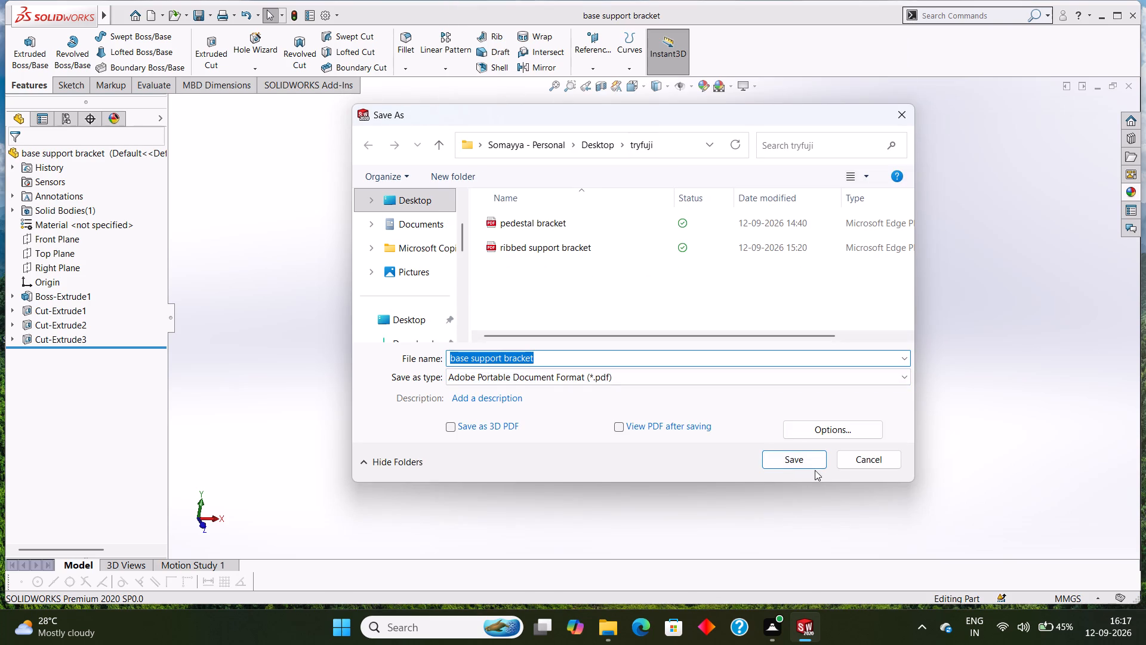
click(803, 460)
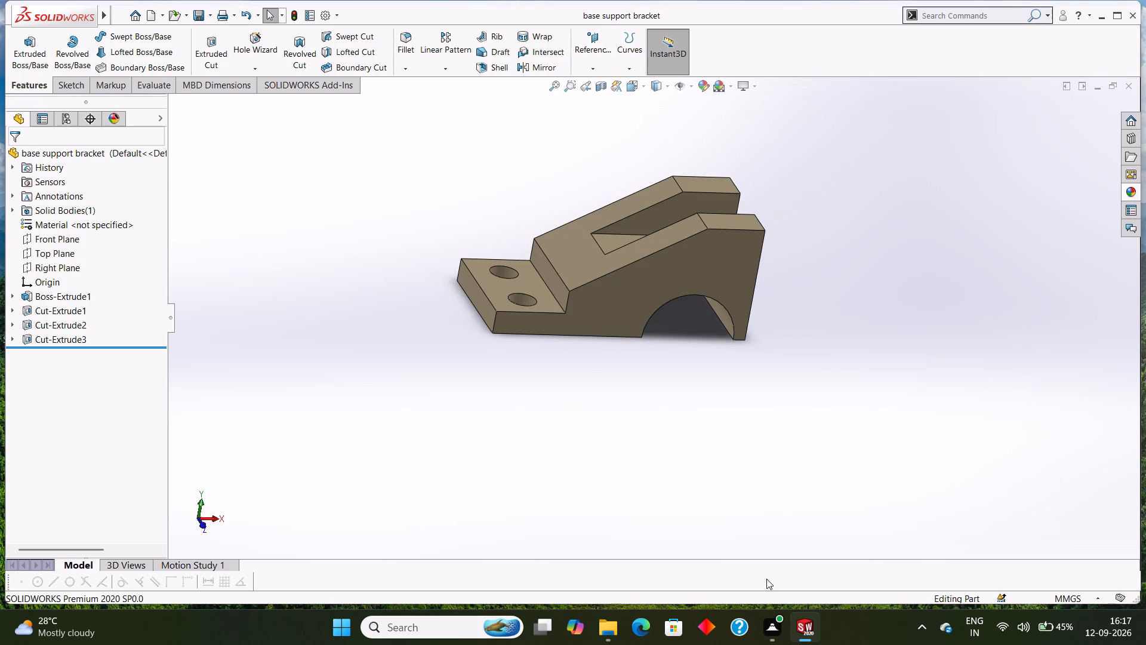